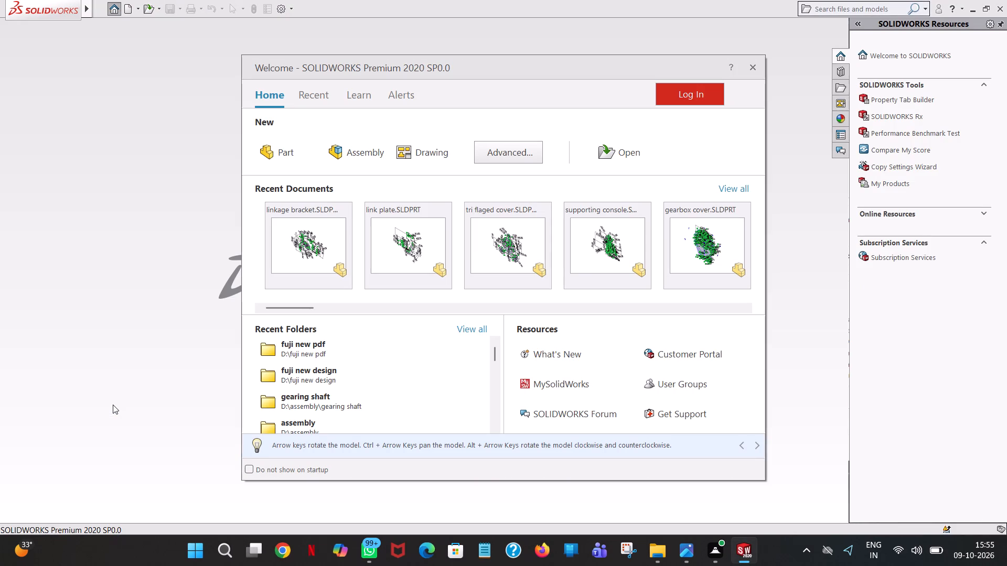
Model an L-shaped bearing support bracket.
Create a new part document.
{"action": "double_click", "coordinate": [264, 146]}
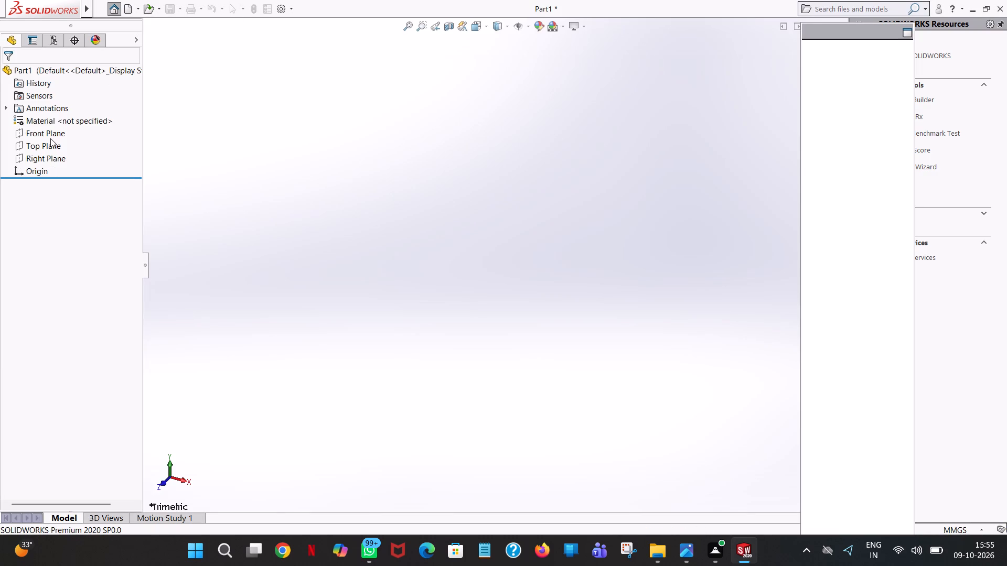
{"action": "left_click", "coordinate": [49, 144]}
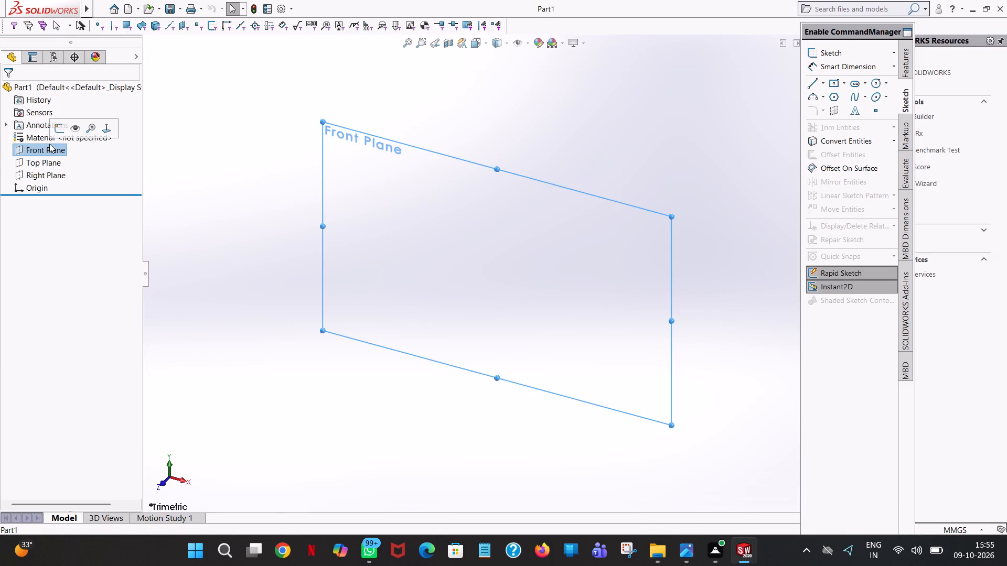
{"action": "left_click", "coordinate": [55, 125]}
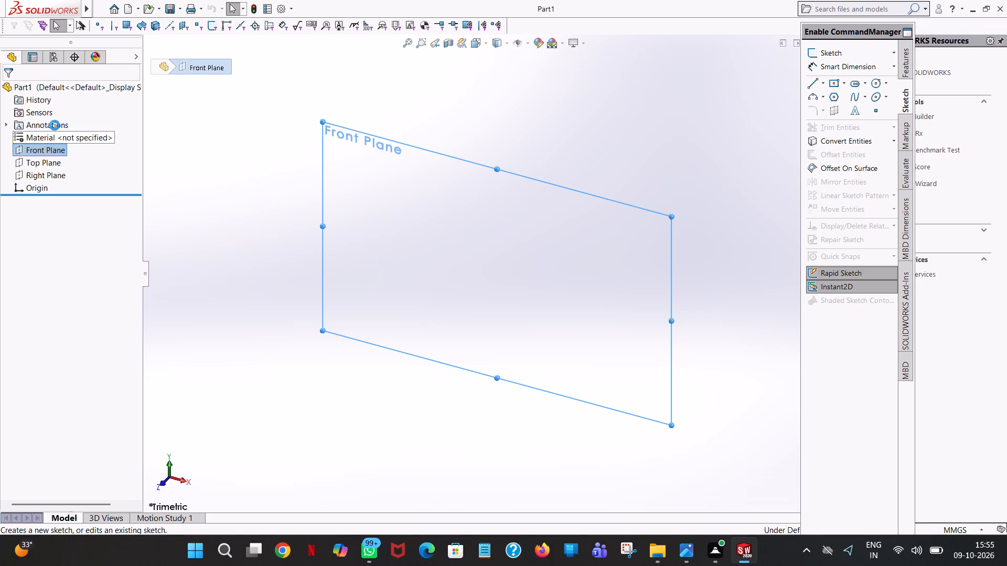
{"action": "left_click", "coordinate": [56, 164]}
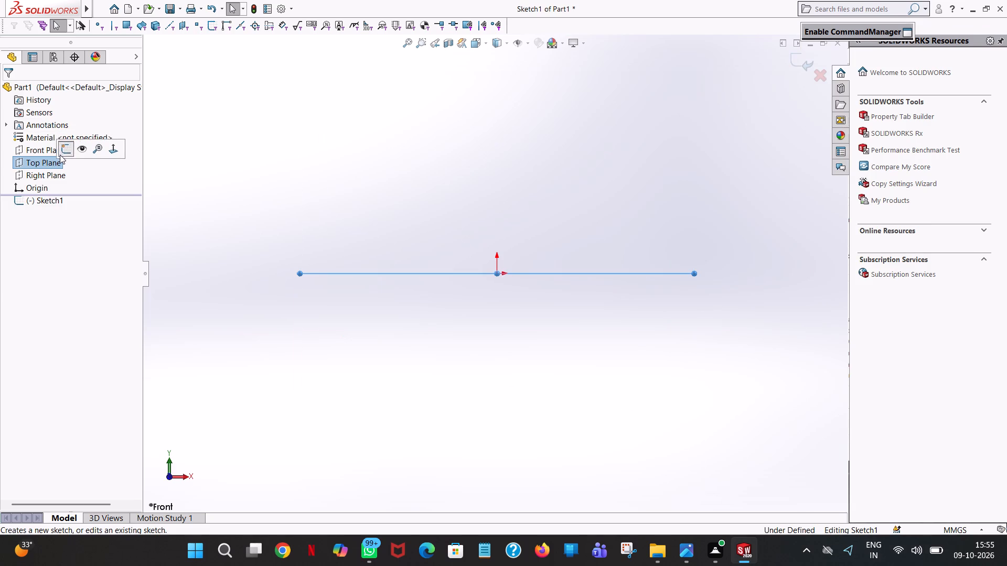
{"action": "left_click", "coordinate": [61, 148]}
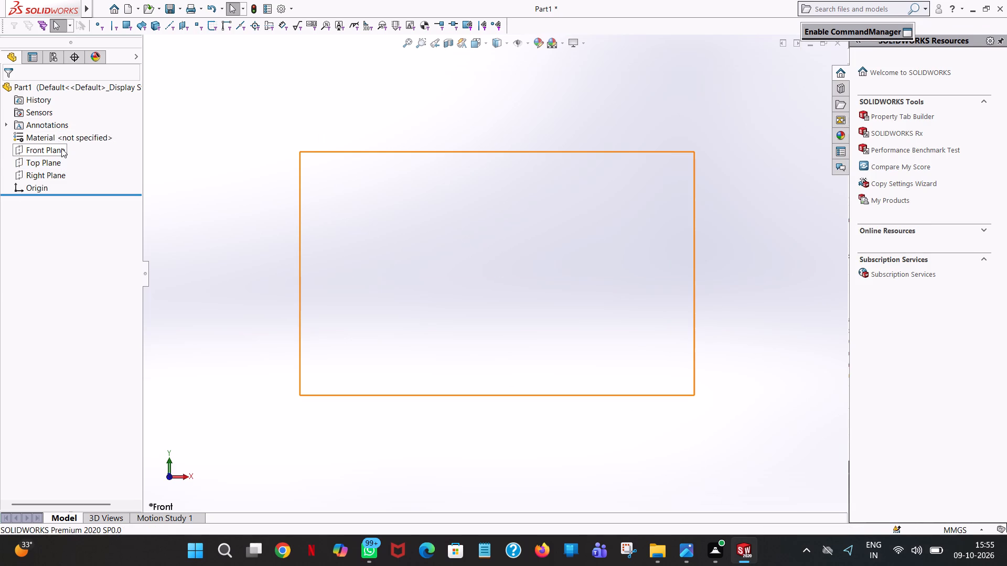
On the Top Plane, sketch a horizontal line from the origin in the positive X direction, 72/2 mm long.
{"action": "left_click", "coordinate": [49, 166]}
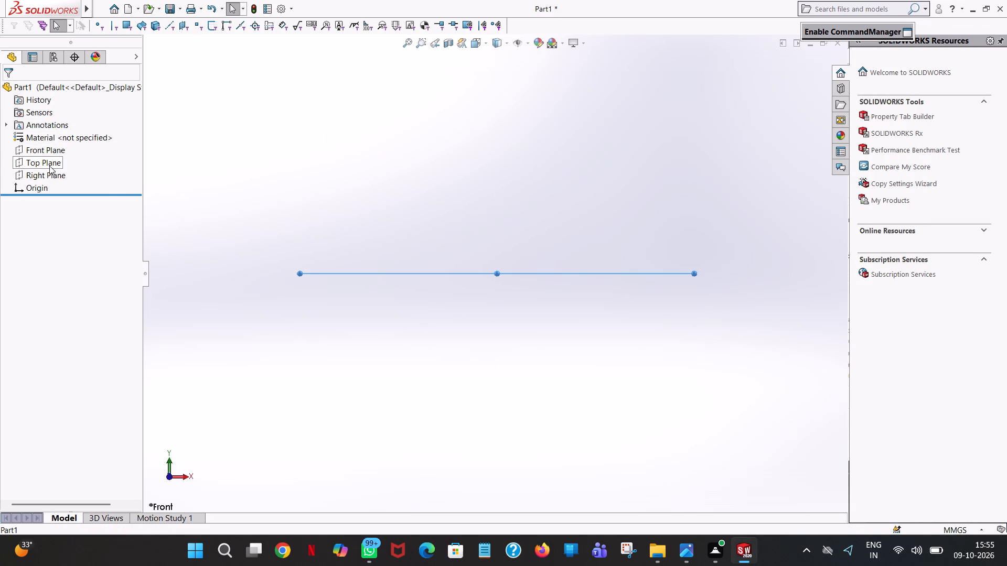
{"action": "left_click", "coordinate": [62, 153]}
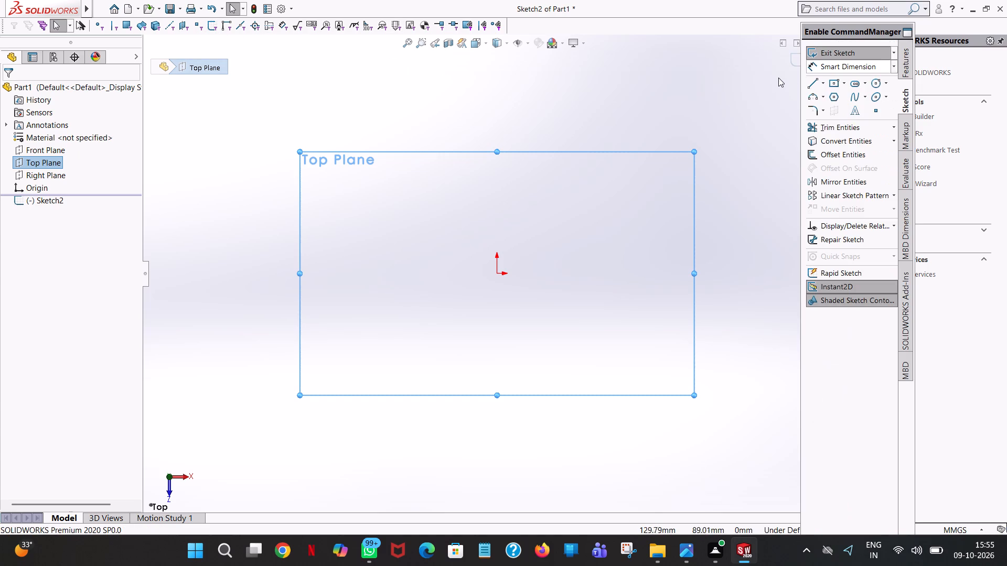
{"action": "left_click", "coordinate": [815, 83]}
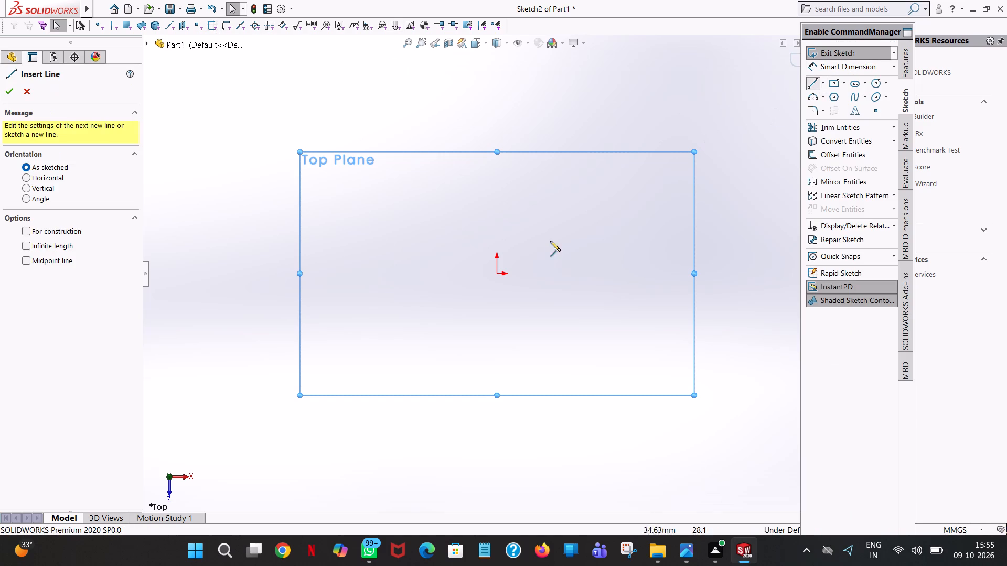
{"action": "left_click", "coordinate": [497, 271]}
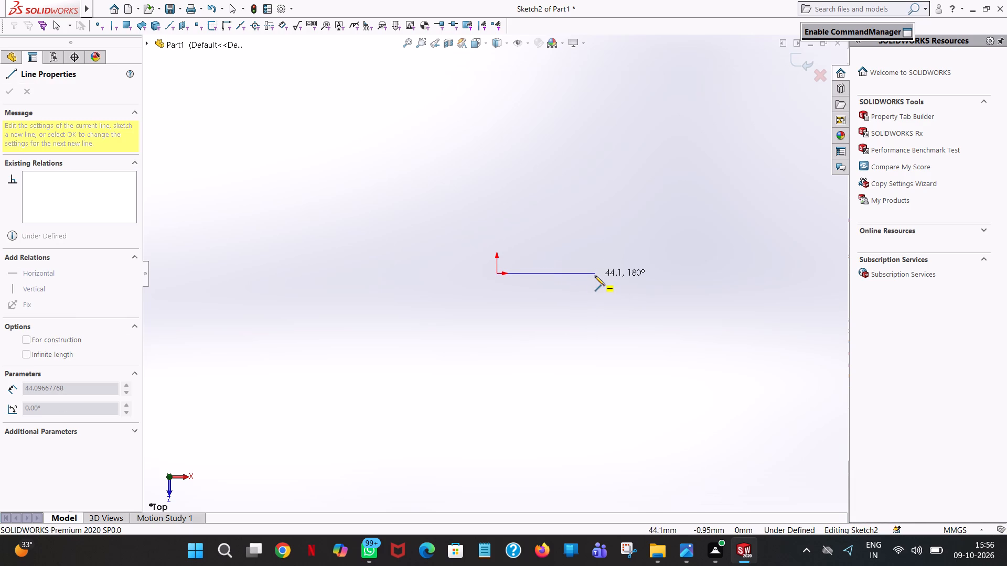
{"action": "left_click", "coordinate": [595, 276]}
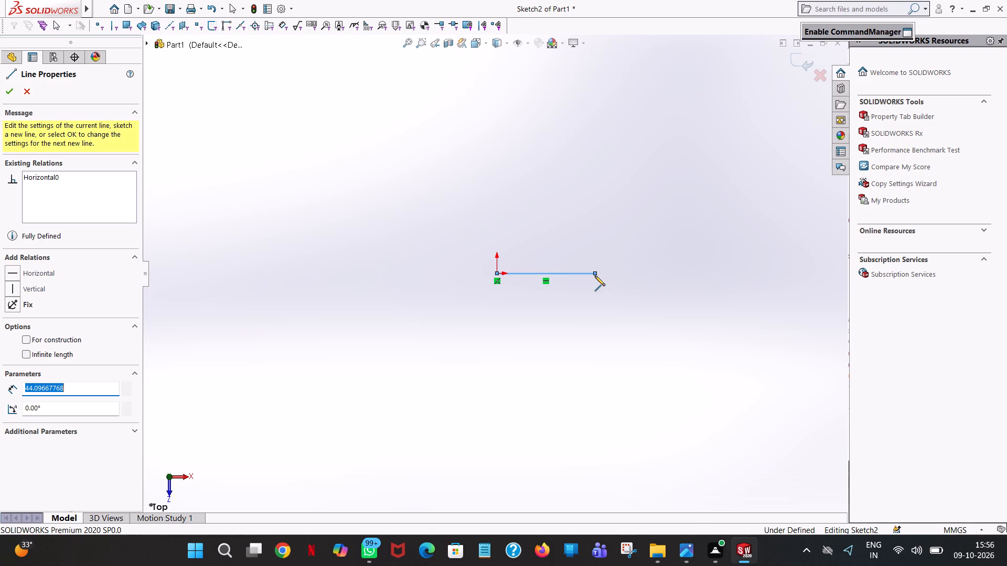
{"action": "type", "text": "72/2"}
{"action": "key", "text": "Return"}
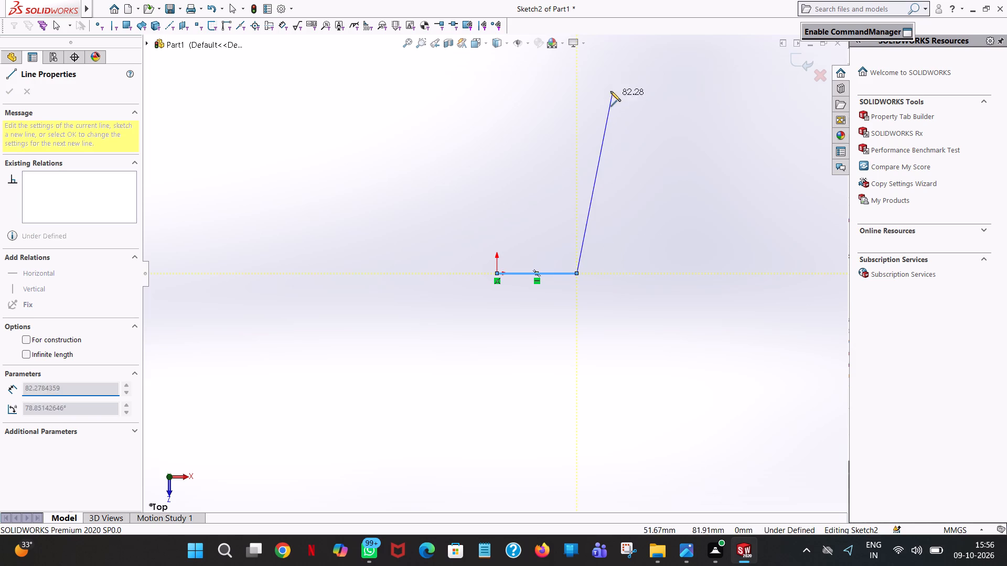
Continue the line chain into a closed rectangle around the origin, with segments 145/2 mm up, 72 mm across, 145 mm down and back.
{"action": "left_click", "coordinate": [575, 65]}
{"action": "type", "text": "145/2"}
{"action": "key", "text": "Return"}
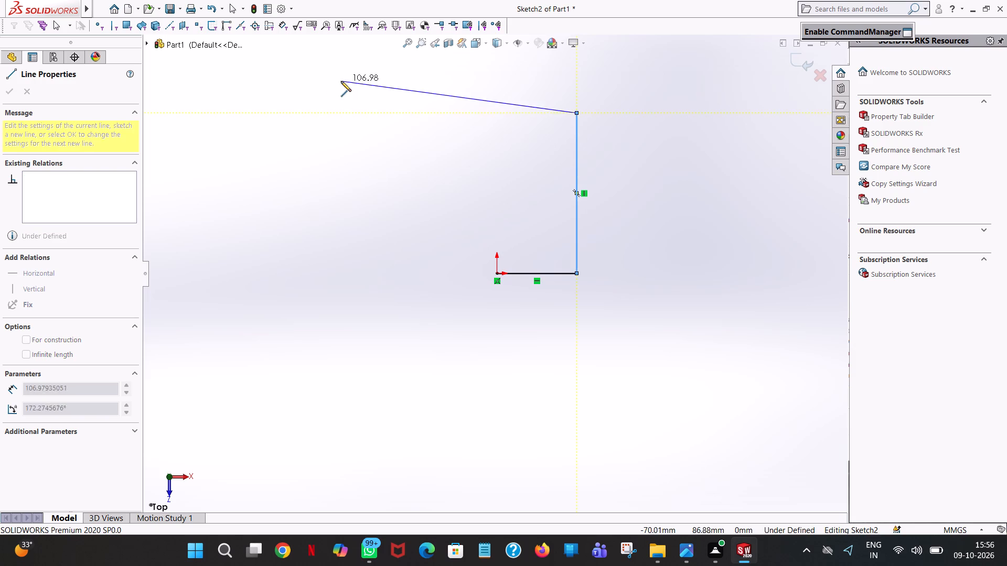
{"action": "left_click", "coordinate": [299, 116]}
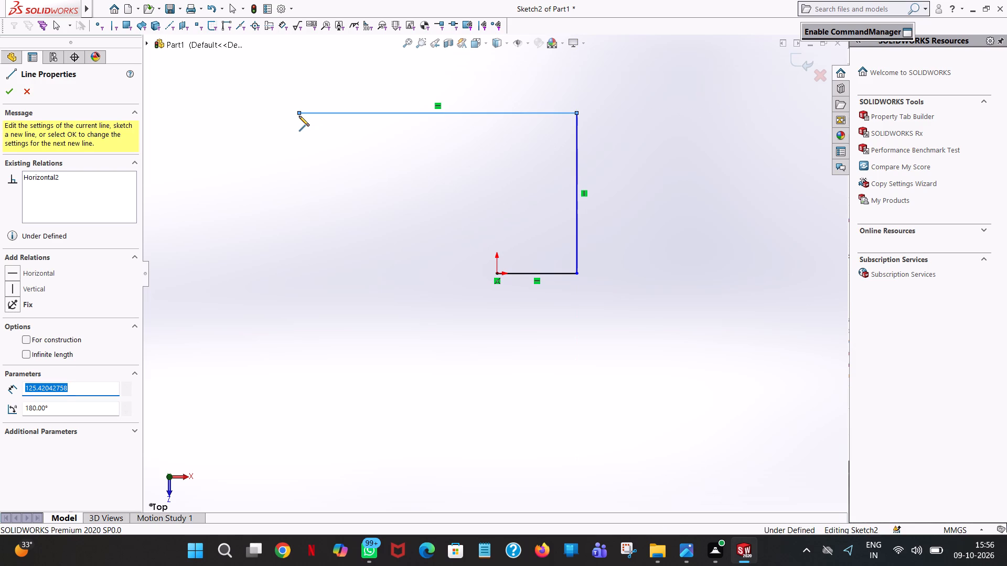
{"action": "type", "text": "72"}
{"action": "key", "text": "Return"}
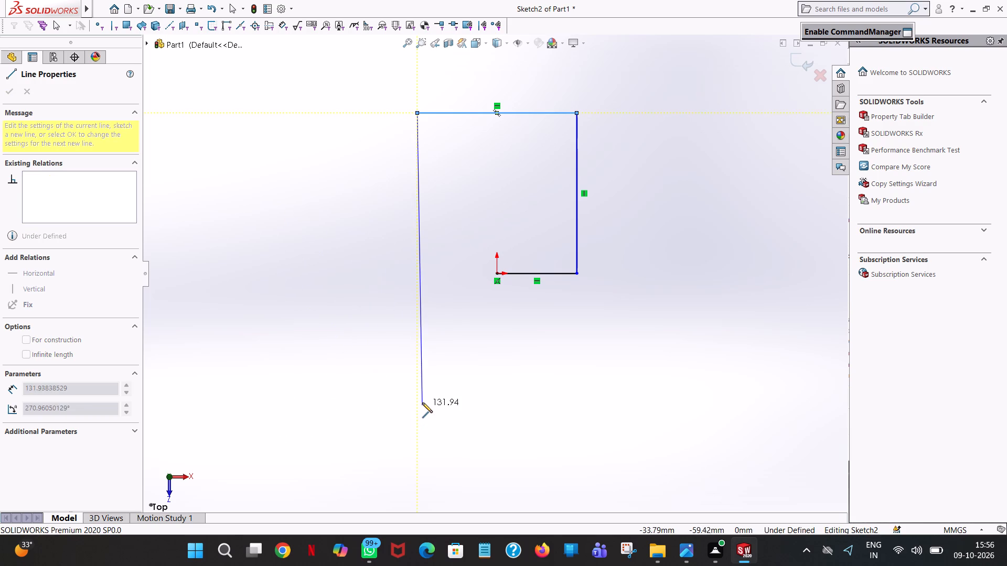
{"action": "left_click", "coordinate": [419, 395]}
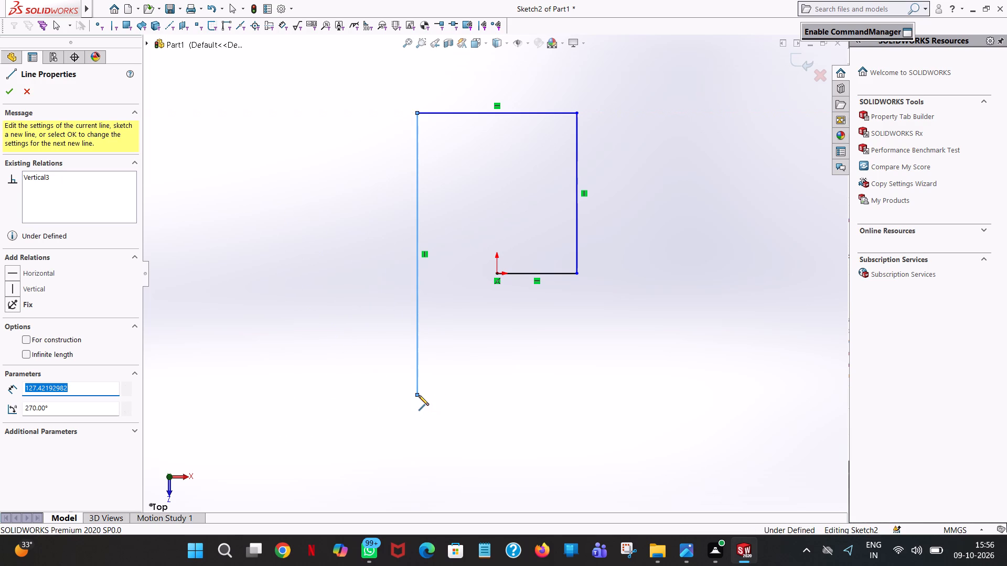
{"action": "type", "text": "145"}
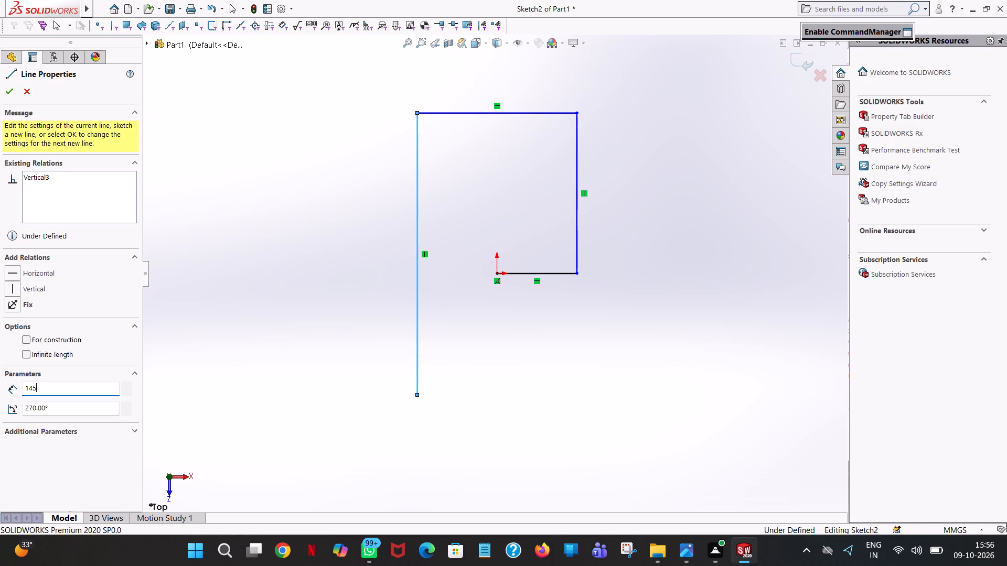
{"action": "key", "text": "Return"}
{"action": "left_click", "coordinate": [576, 434]}
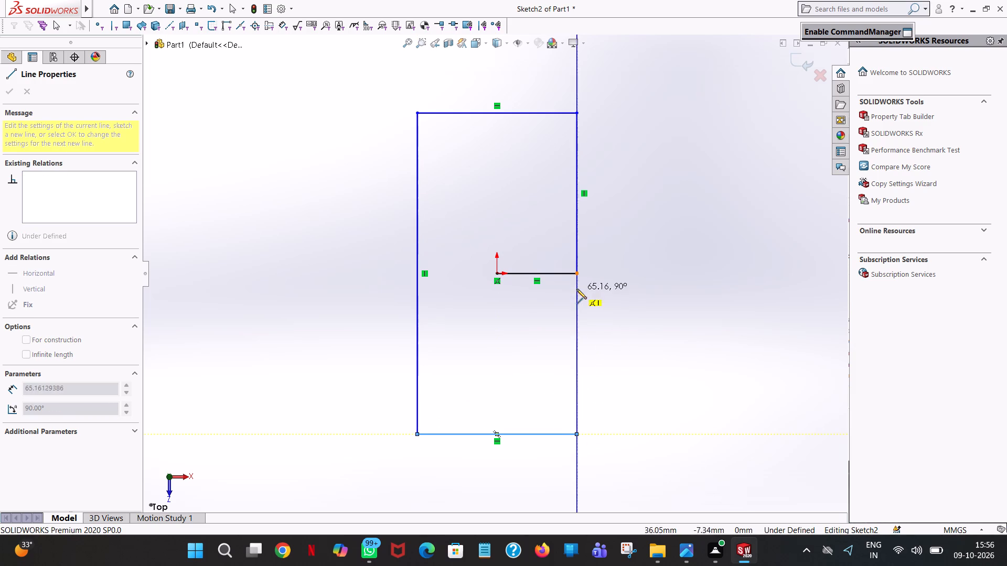
{"action": "left_click", "coordinate": [576, 273]}
{"action": "right_click", "coordinate": [576, 273]}
{"action": "left_click", "coordinate": [598, 279]}
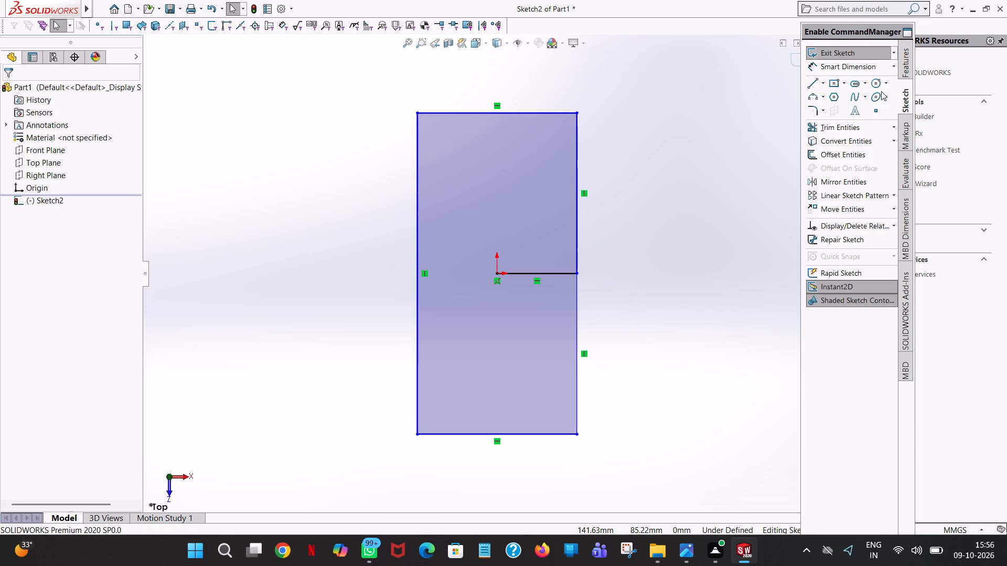
Trim away the horizontal line running from the origin to the rectangle's side.
{"action": "left_click", "coordinate": [835, 133]}
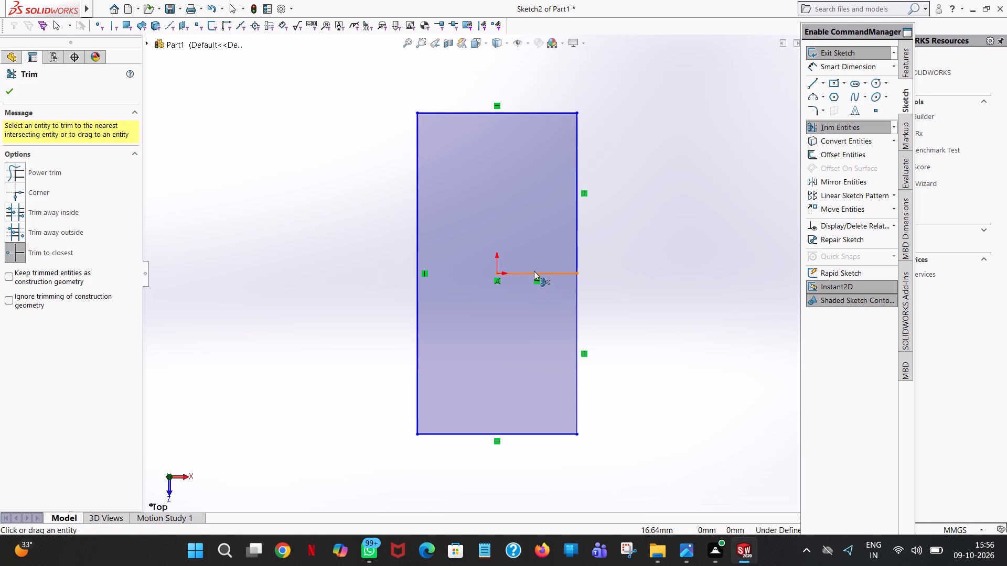
{"action": "left_click", "coordinate": [534, 270]}
{"action": "left_click", "coordinate": [536, 272]}
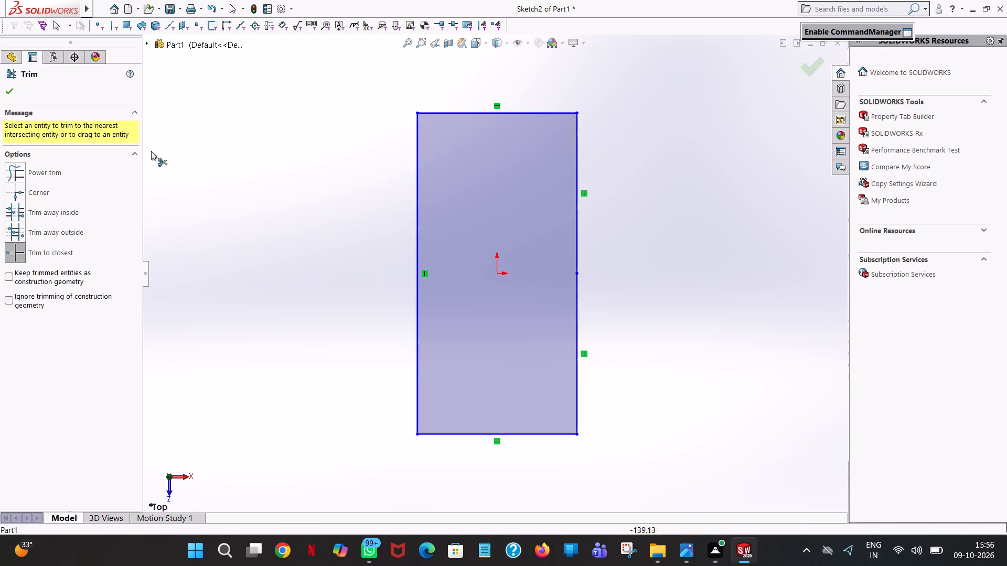
{"action": "left_click", "coordinate": [5, 88]}
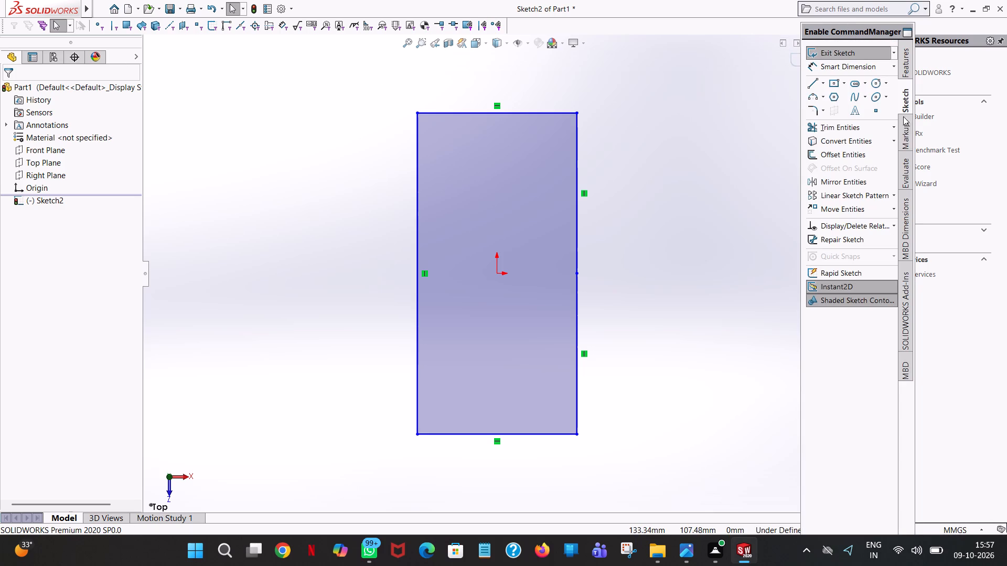
Extrude the rectangle as a blind boss from the sketch plane to a depth of 25 mm.
{"action": "left_click", "coordinate": [905, 67]}
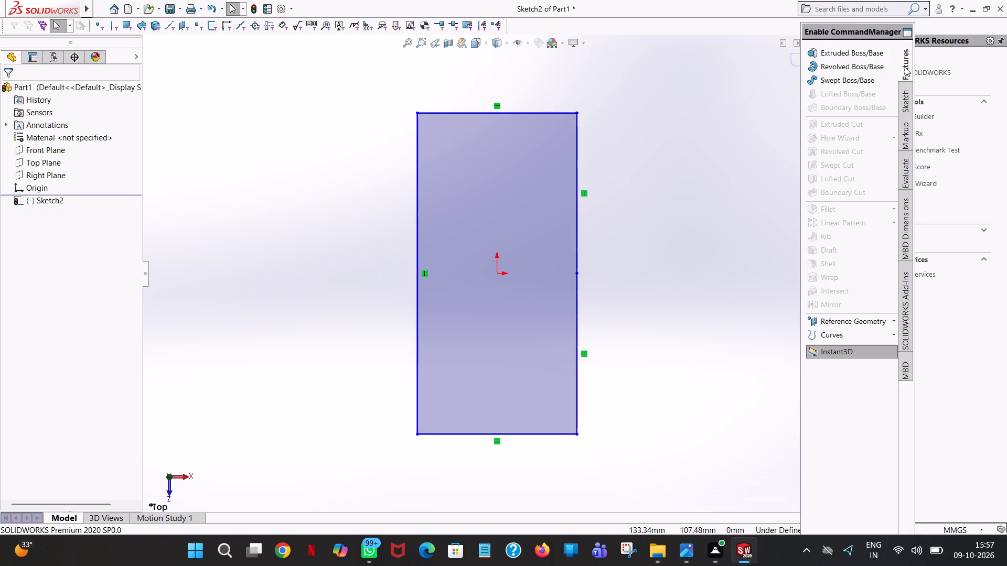
{"action": "left_click", "coordinate": [809, 57]}
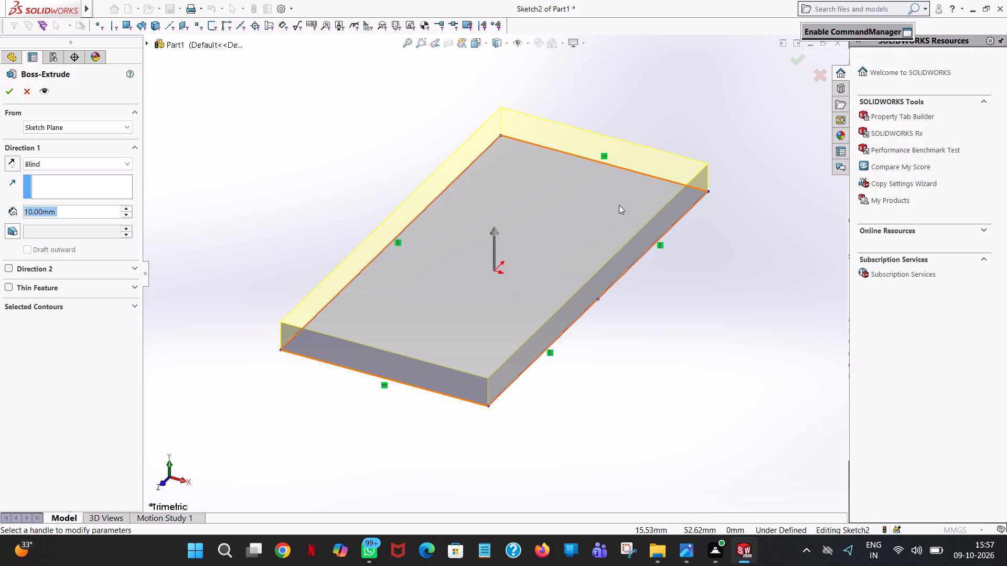
{"action": "left_click", "coordinate": [0, 112]}
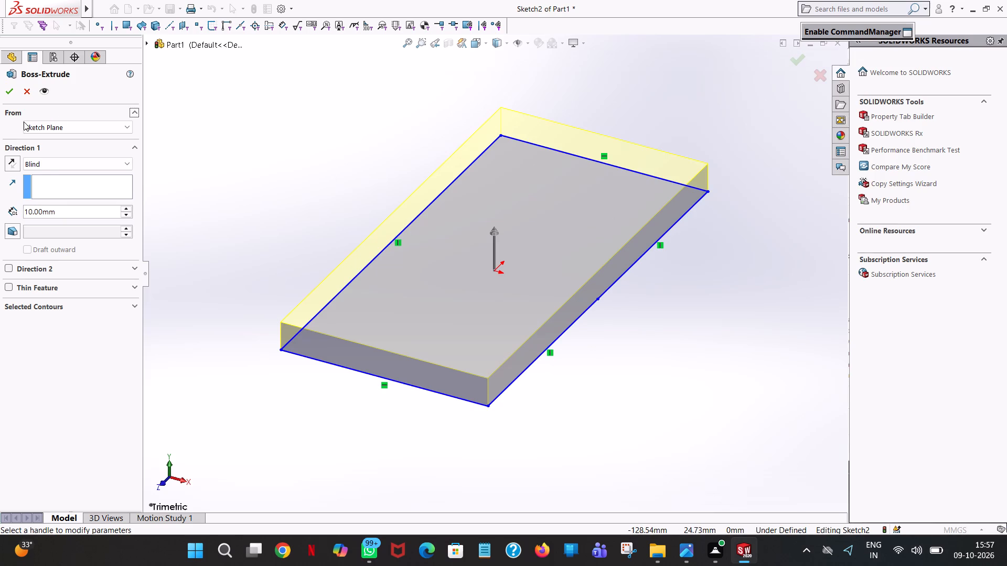
{"action": "double_click", "coordinate": [85, 213]}
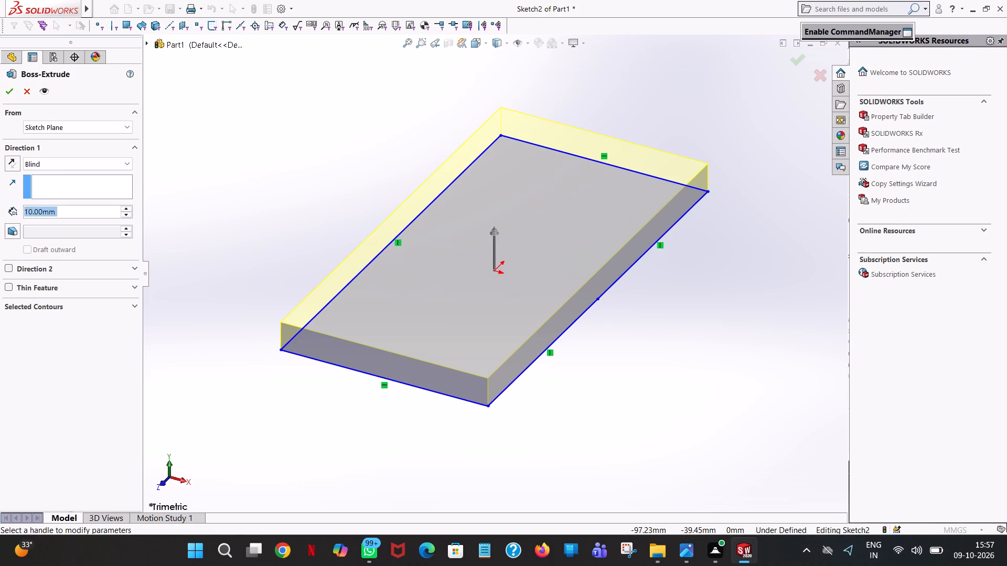
{"action": "type", "text": "25"}
{"action": "key", "text": "Return"}
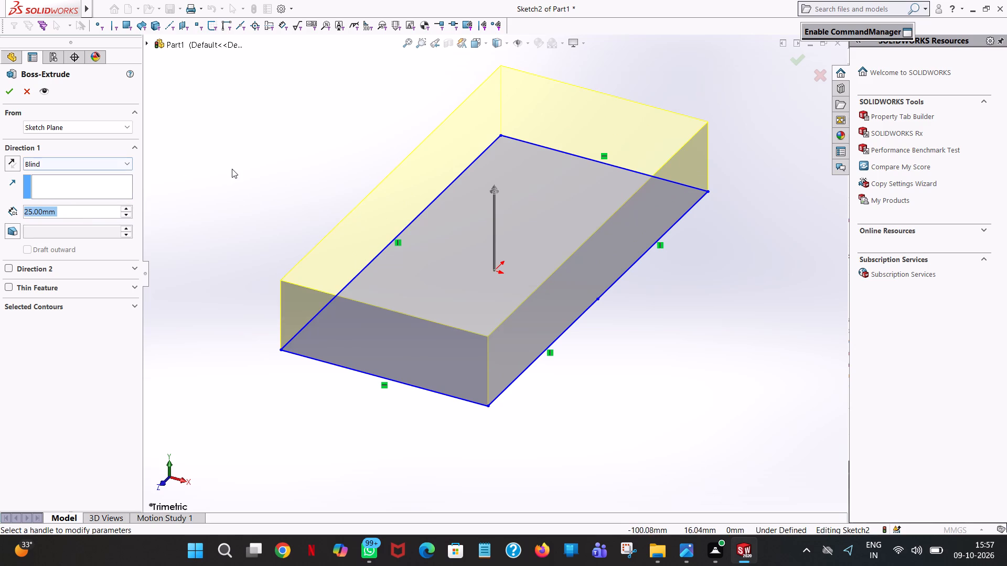
{"action": "left_click", "coordinate": [232, 169]}
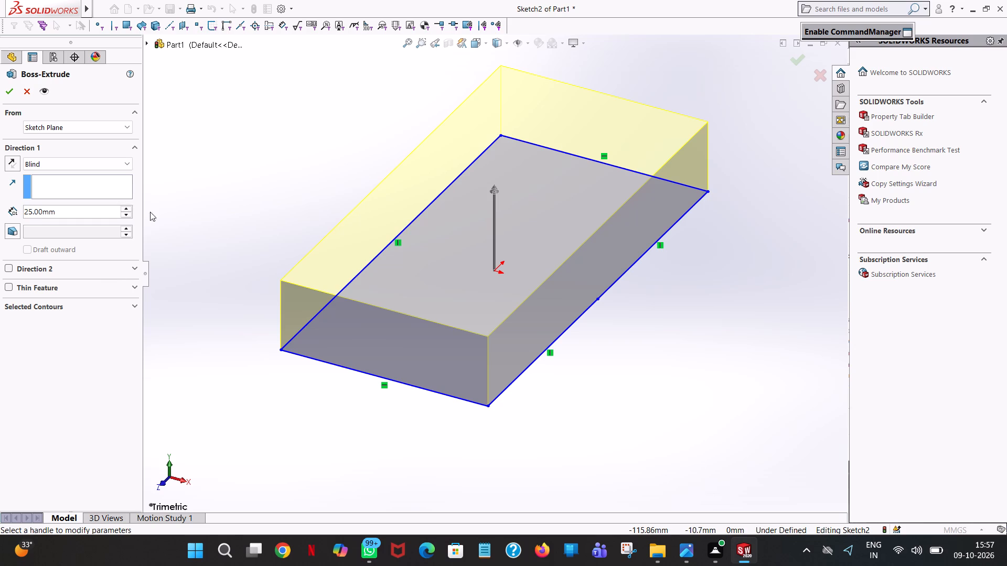
{"action": "left_click_drag", "start_coordinate": [69, 211], "coordinate": [63, 211]}
{"action": "type", "text": "25"}
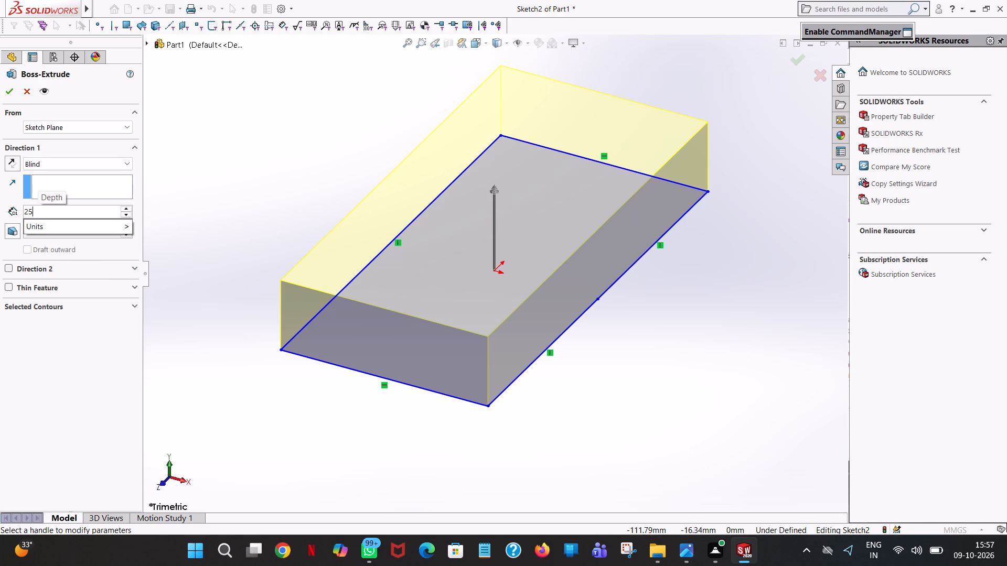
{"action": "key", "text": "0"}
{"action": "key", "text": "BackSpace"}
{"action": "left_click", "coordinate": [260, 168]}
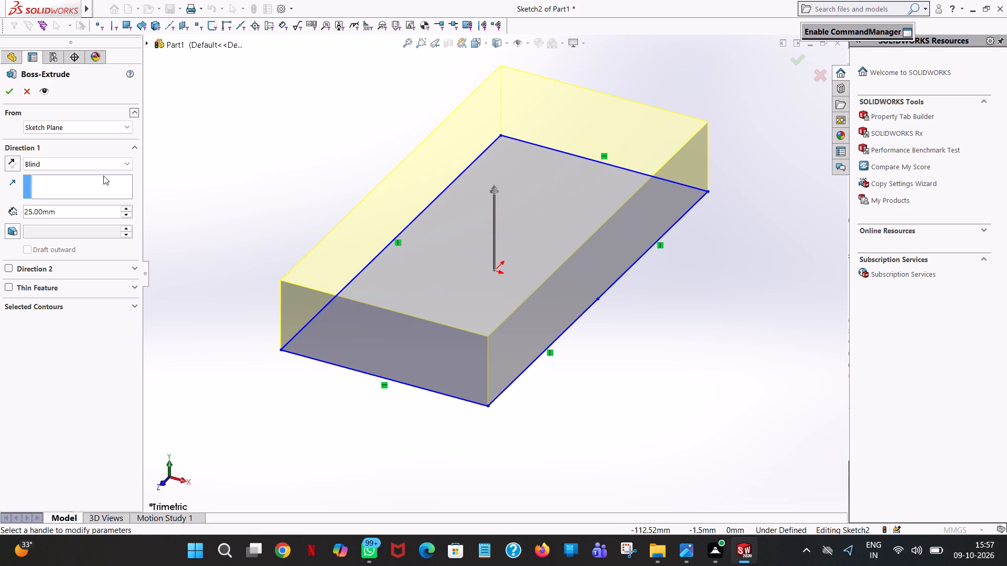
{"action": "left_click", "coordinate": [11, 87]}
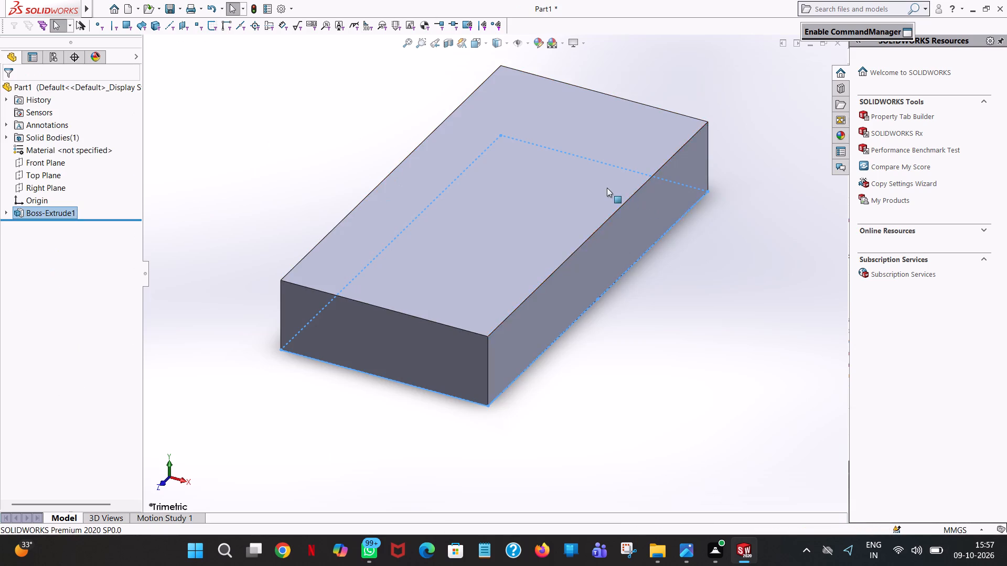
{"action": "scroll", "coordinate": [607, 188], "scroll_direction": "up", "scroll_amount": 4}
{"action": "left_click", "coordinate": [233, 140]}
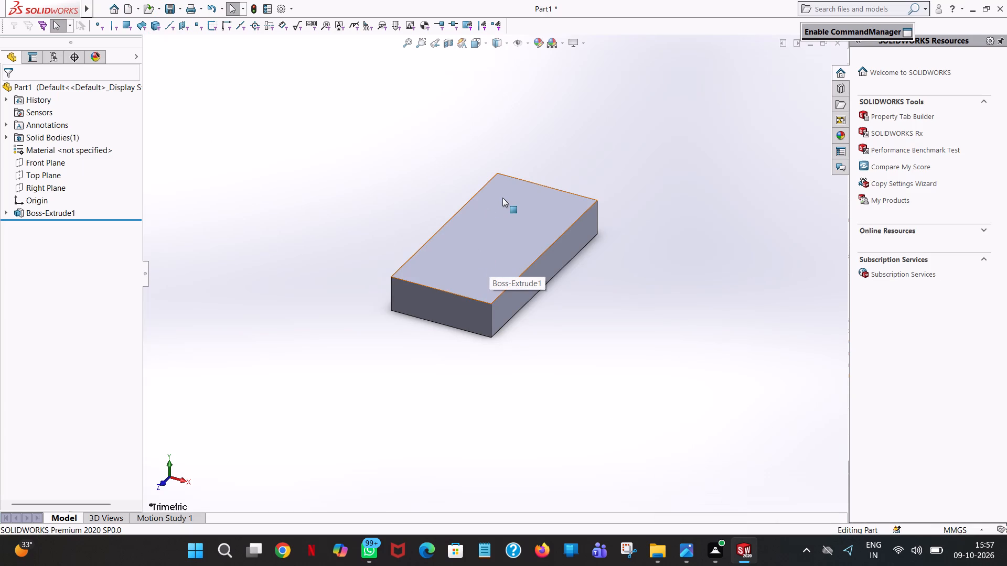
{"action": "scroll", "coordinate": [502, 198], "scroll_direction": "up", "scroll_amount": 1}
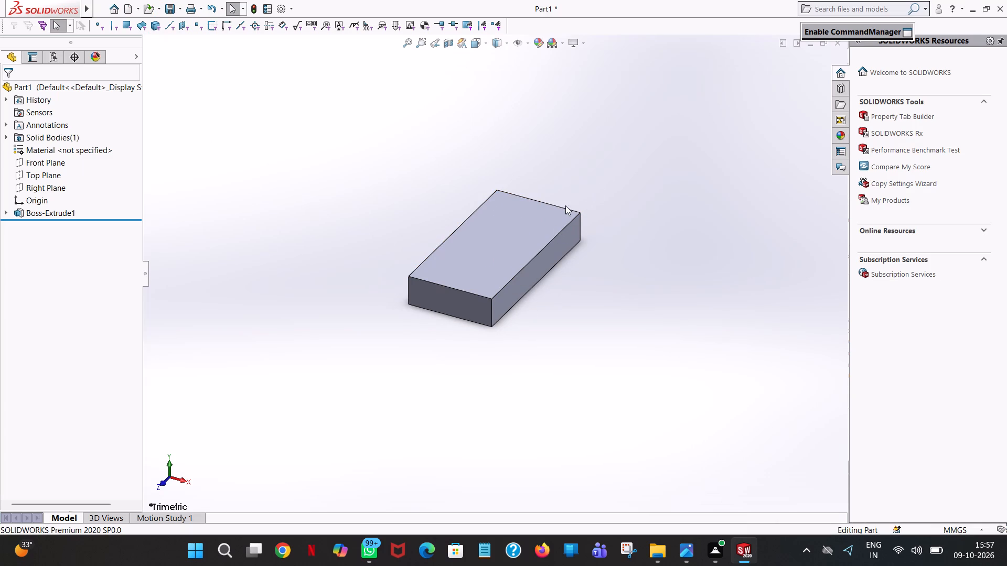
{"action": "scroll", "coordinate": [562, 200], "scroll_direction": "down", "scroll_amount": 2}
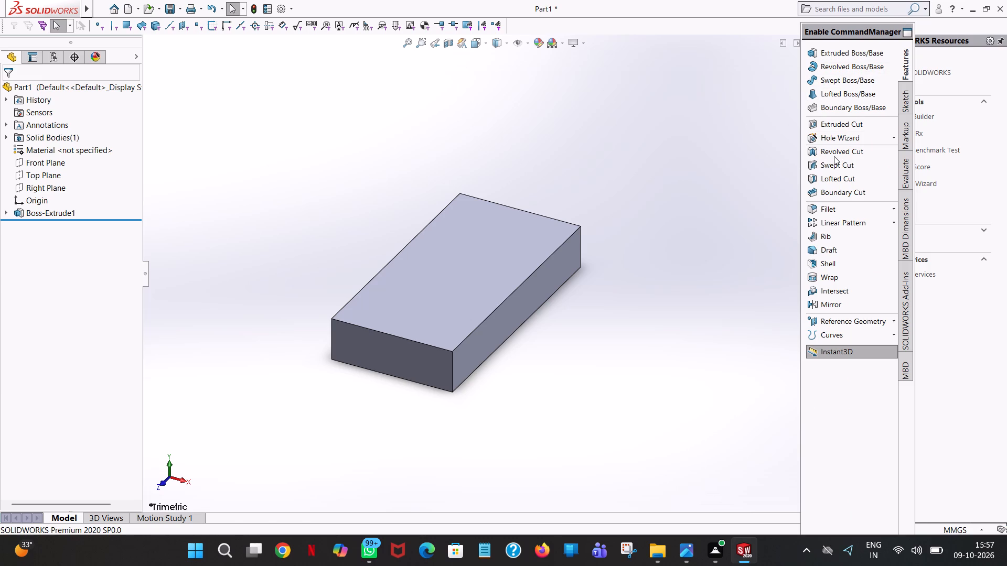
Start an Extruded Cut on the block's top face and sketch a 50 mm line from the rear short edge's midpoint toward the origin.
{"action": "left_click", "coordinate": [838, 123]}
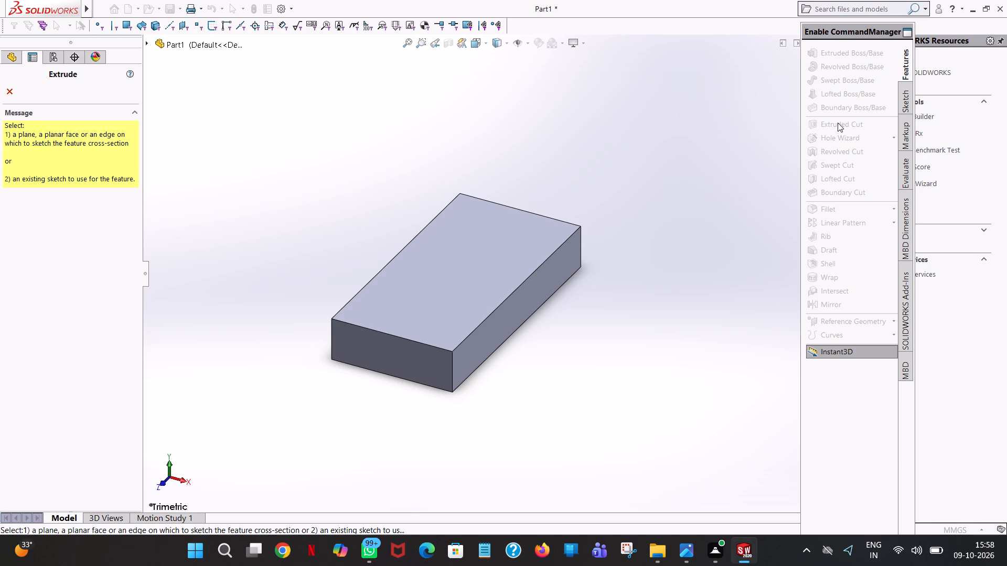
{"action": "left_click", "coordinate": [499, 245]}
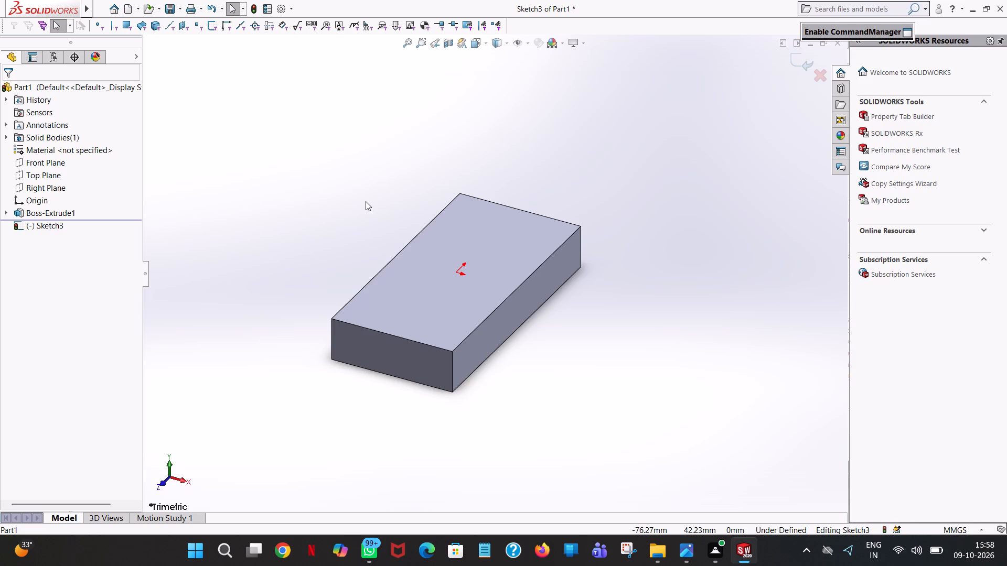
{"action": "key", "text": "ctrl+7"}
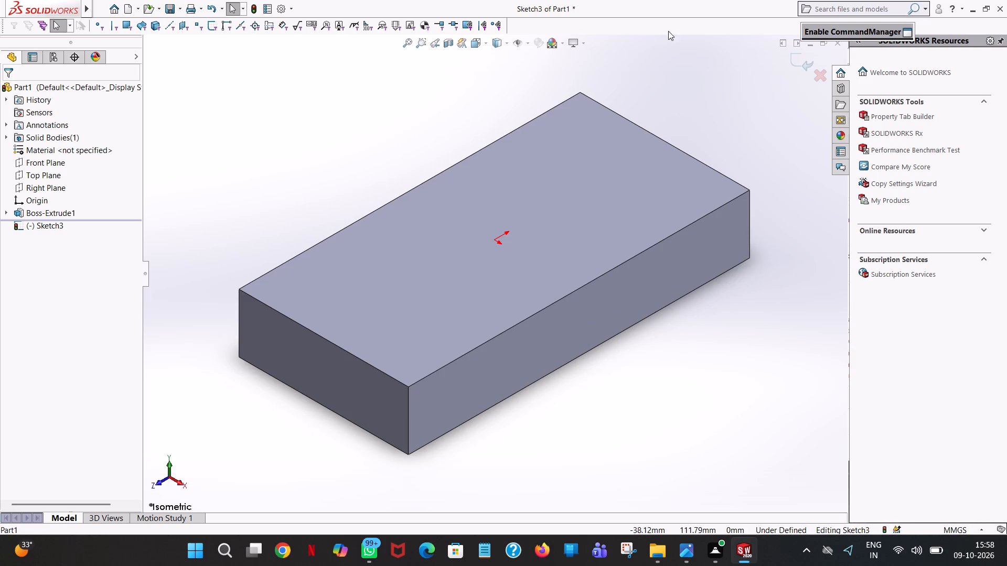
{"action": "left_click", "coordinate": [488, 43]}
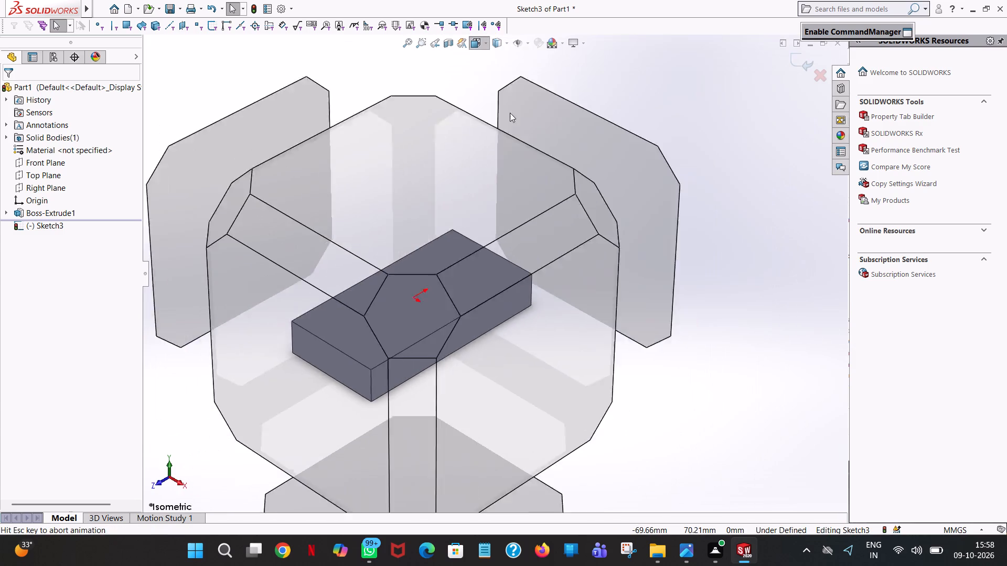
{"action": "left_click", "coordinate": [537, 103]}
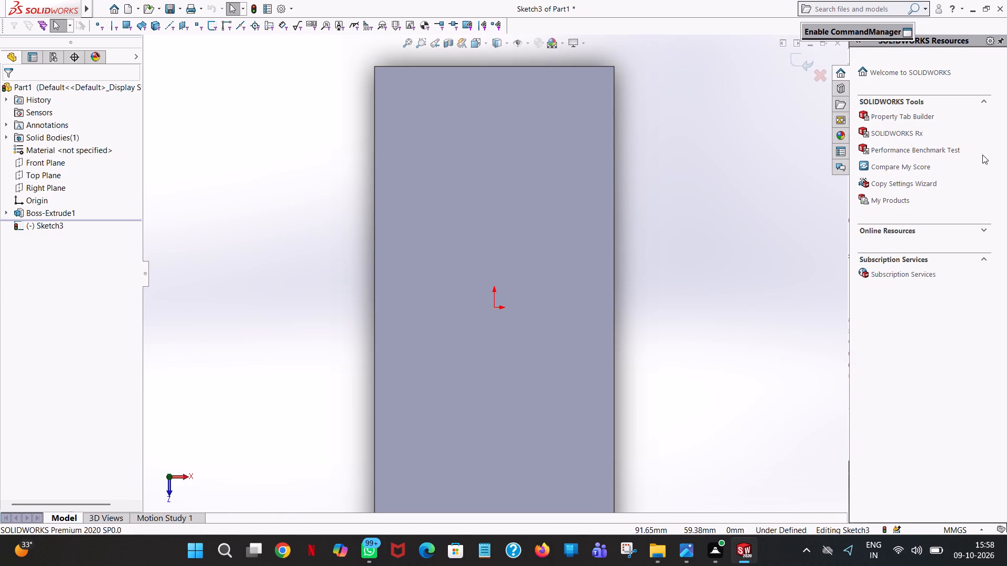
{"action": "left_click", "coordinate": [817, 82]}
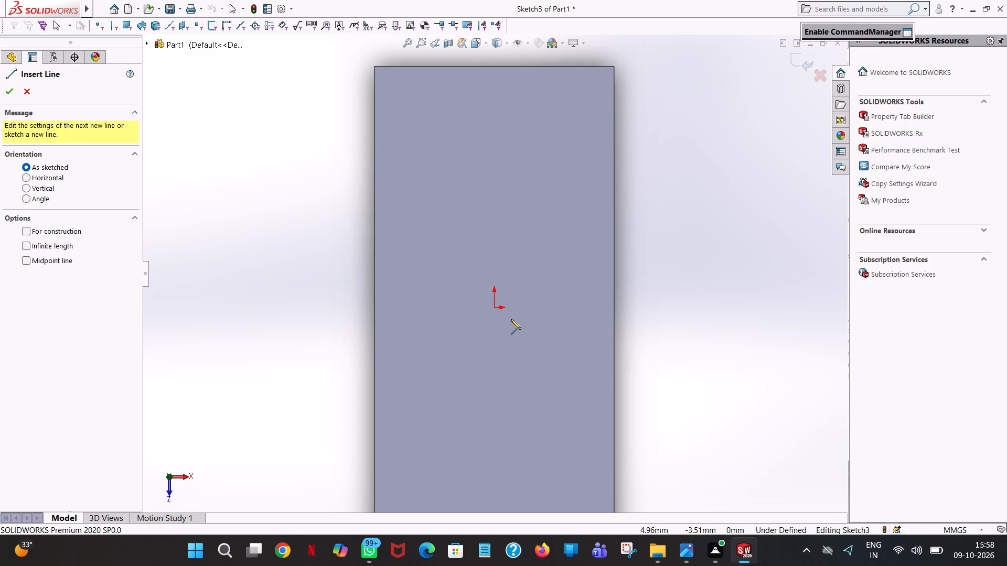
{"action": "left_click", "coordinate": [494, 66]}
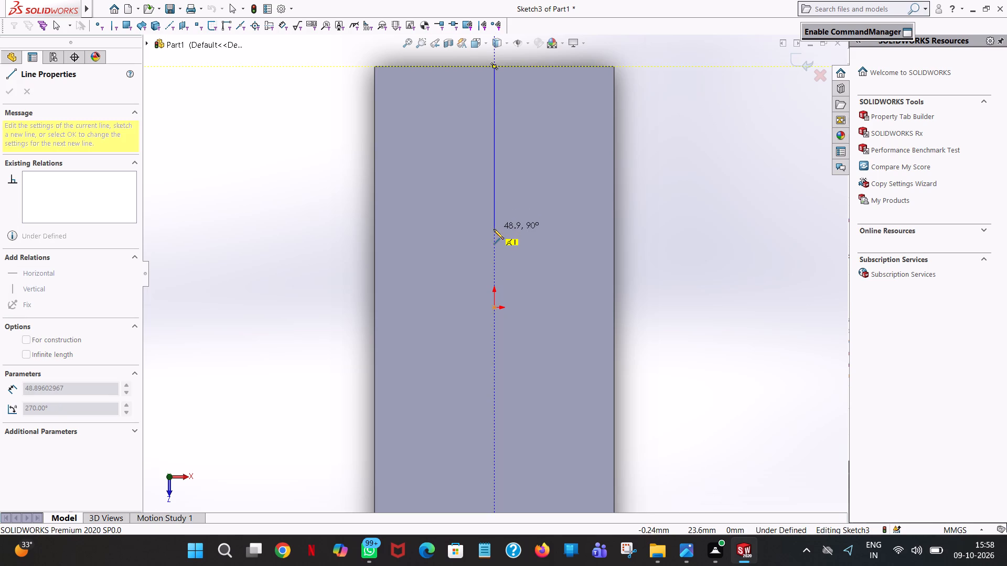
{"action": "left_click", "coordinate": [494, 229]}
{"action": "type", "text": "50"}
{"action": "key", "text": "Return"}
{"action": "right_click", "coordinate": [494, 229]}
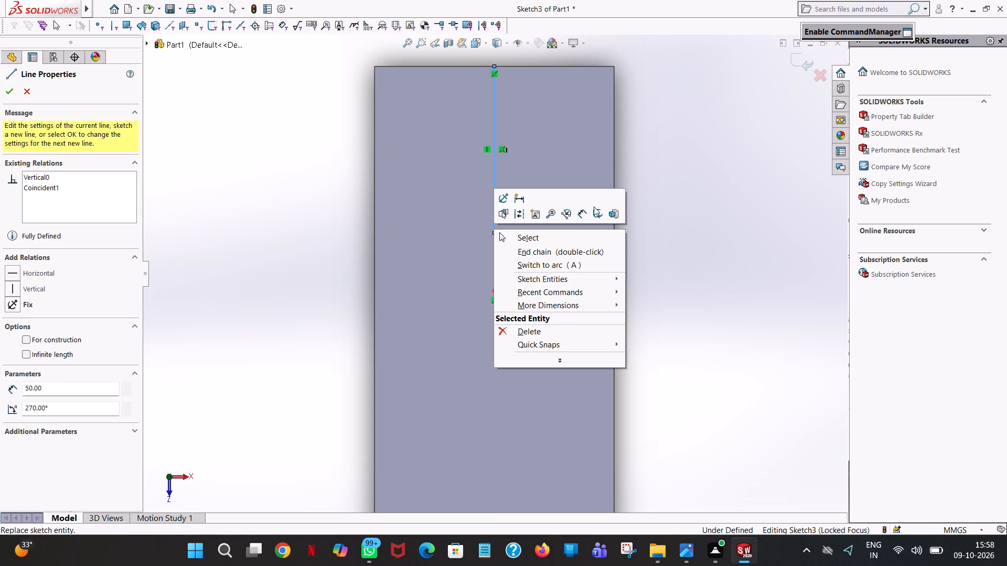
{"action": "left_click", "coordinate": [541, 243]}
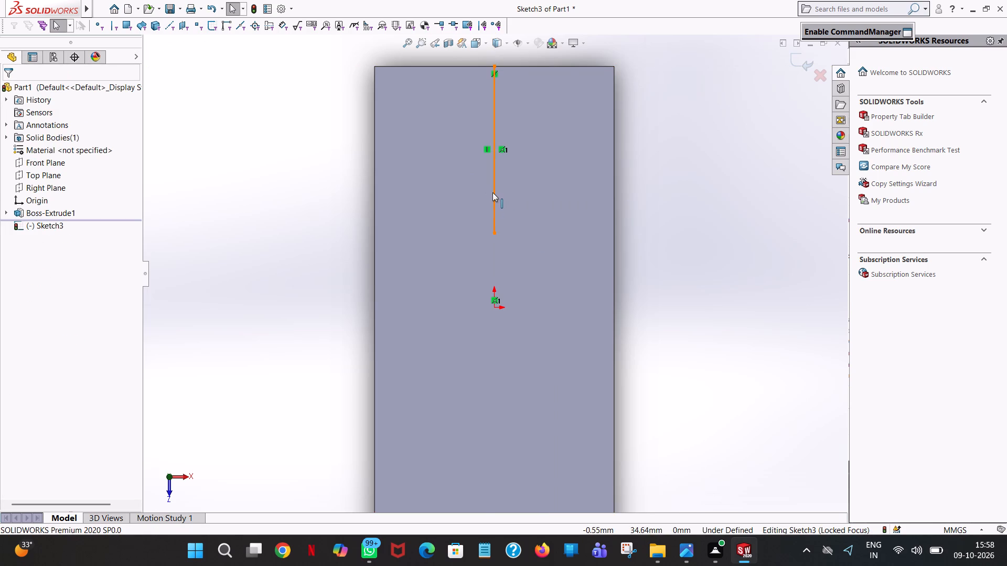
{"action": "left_click", "coordinate": [497, 193]}
{"action": "left_click", "coordinate": [241, 166]}
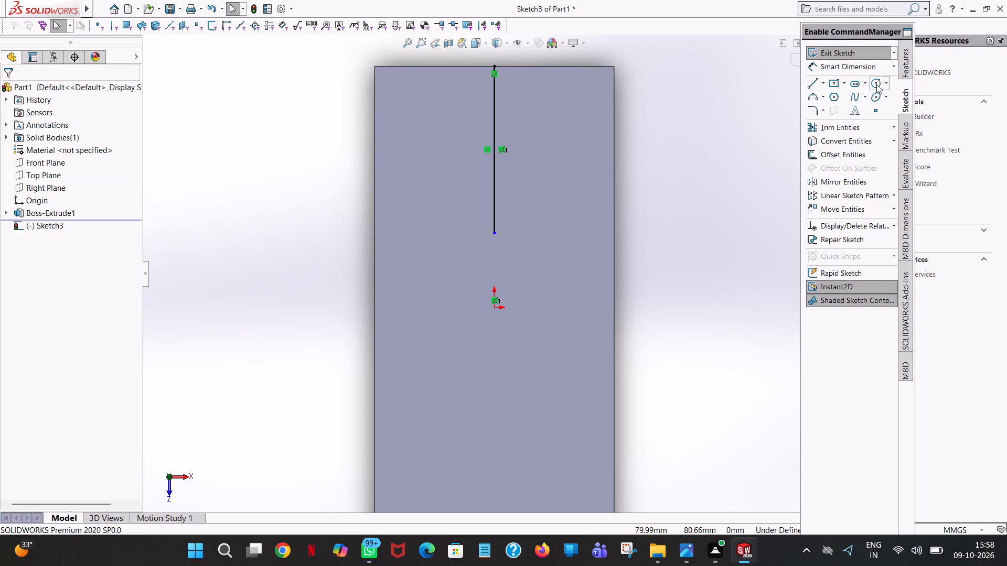
Sketch a circle of radius 12 mm centred on the free end of the 50 mm line.
{"action": "left_click", "coordinate": [876, 84]}
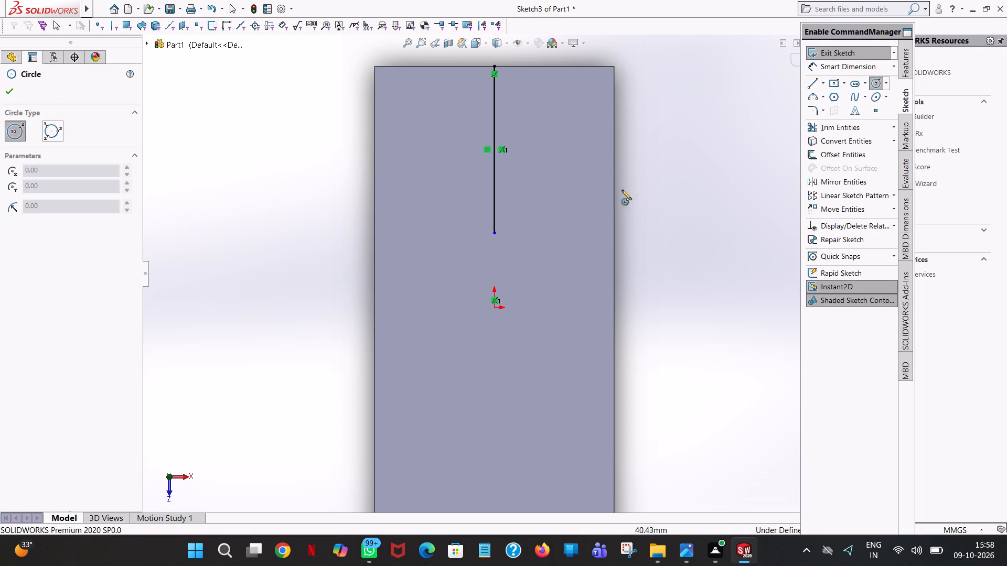
{"action": "left_click", "coordinate": [494, 234]}
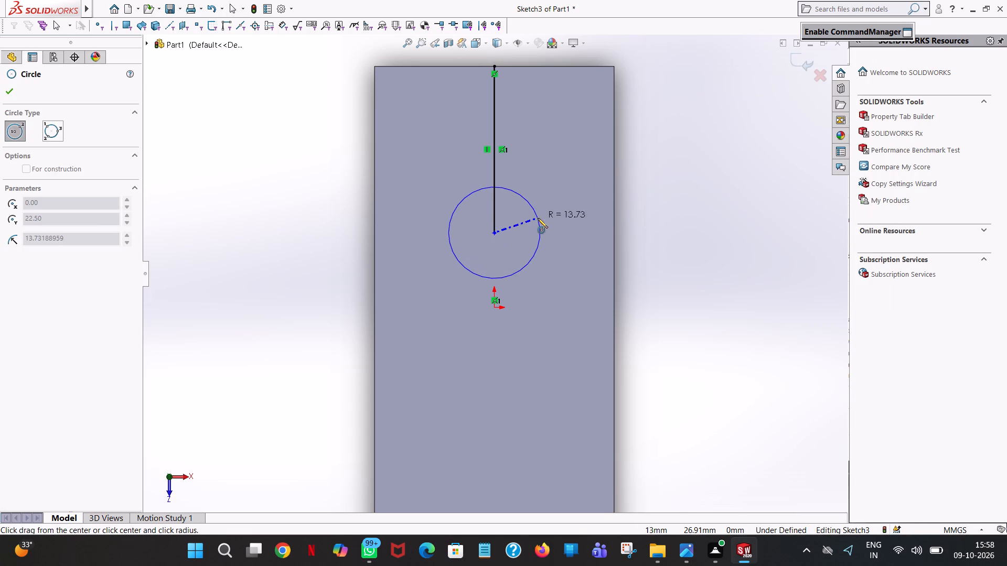
{"action": "left_click", "coordinate": [538, 218]}
{"action": "type", "text": "12"}
{"action": "key", "text": "Return"}
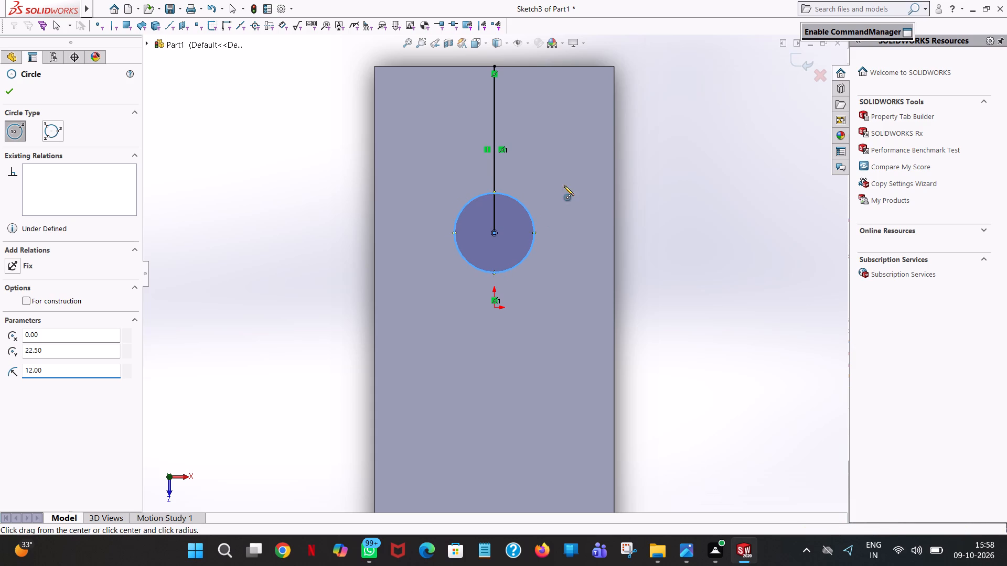
{"action": "left_click_drag", "start_coordinate": [47, 44], "coordinate": [38, 66]}
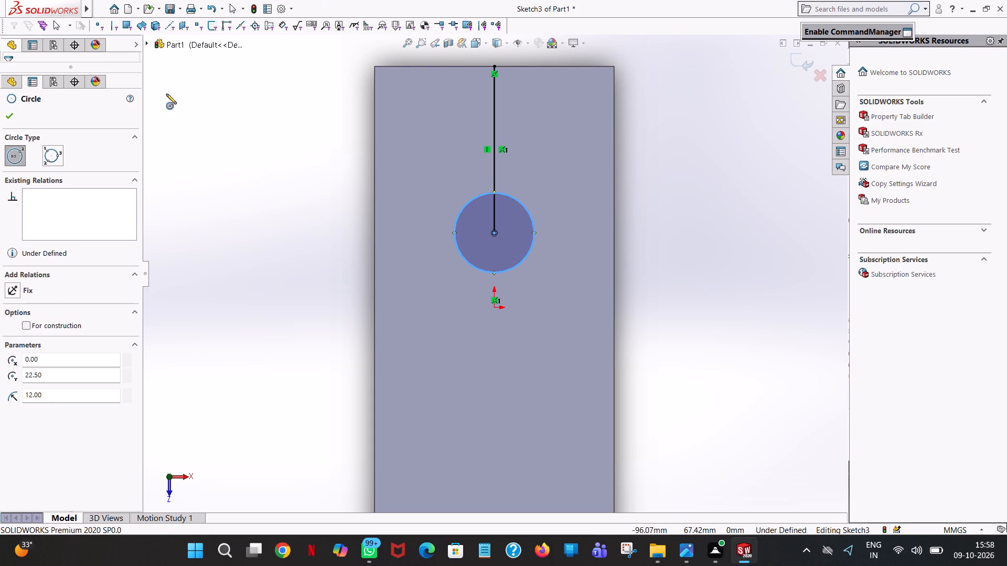
{"action": "left_click", "coordinate": [13, 116]}
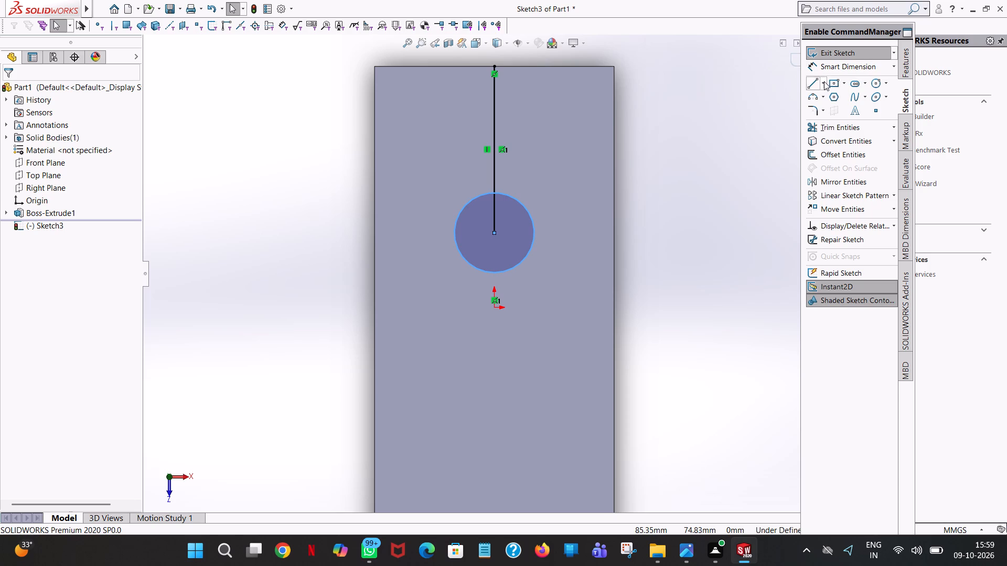
Sketch two vertical tangent lines from the circle's sides to the block's short edge and join their ends along that edge.
{"action": "left_click", "coordinate": [812, 85]}
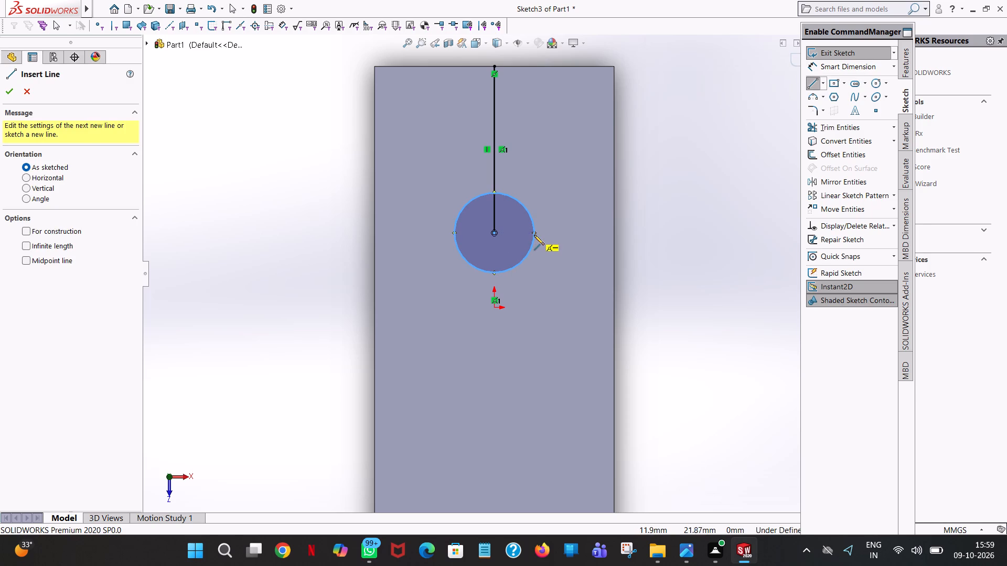
{"action": "left_click", "coordinate": [534, 233]}
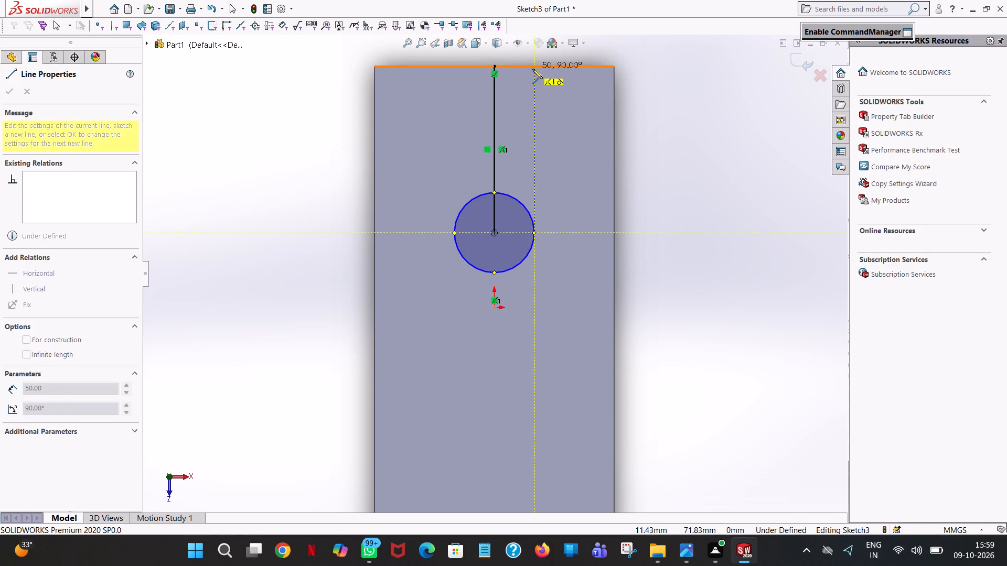
{"action": "left_click", "coordinate": [533, 67]}
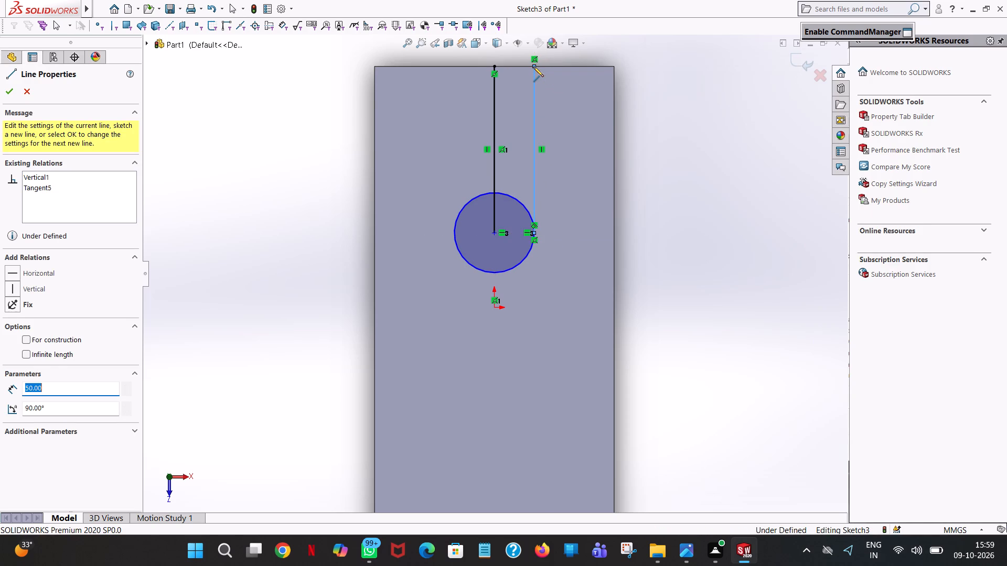
{"action": "right_click", "coordinate": [533, 67]}
{"action": "left_click", "coordinate": [562, 72]}
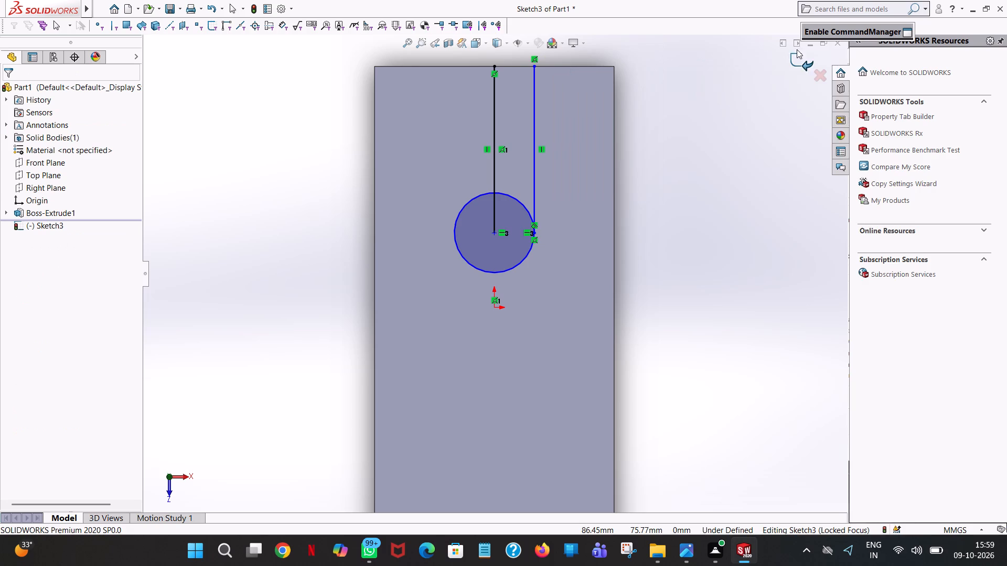
{"action": "left_click", "coordinate": [809, 80]}
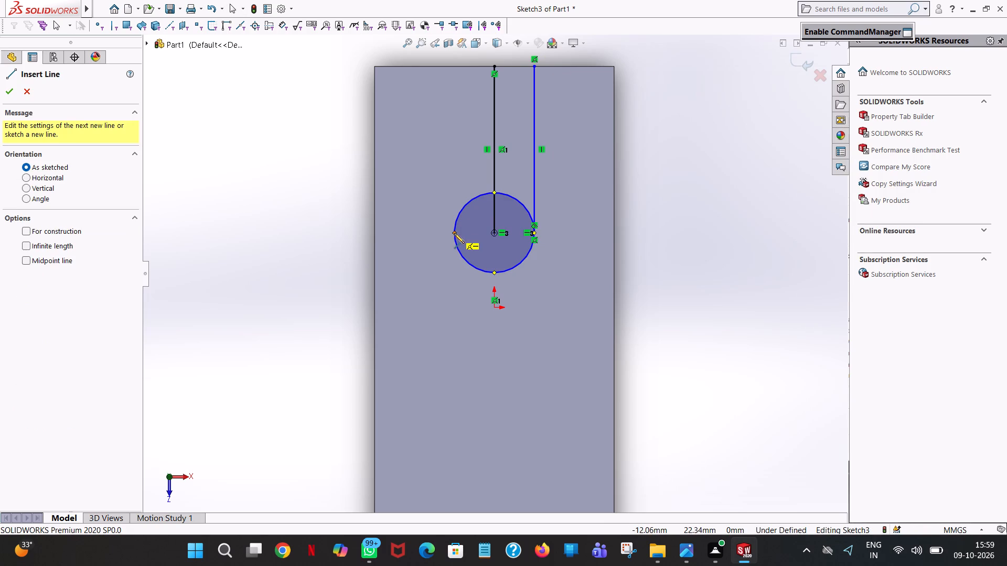
{"action": "left_click", "coordinate": [454, 233]}
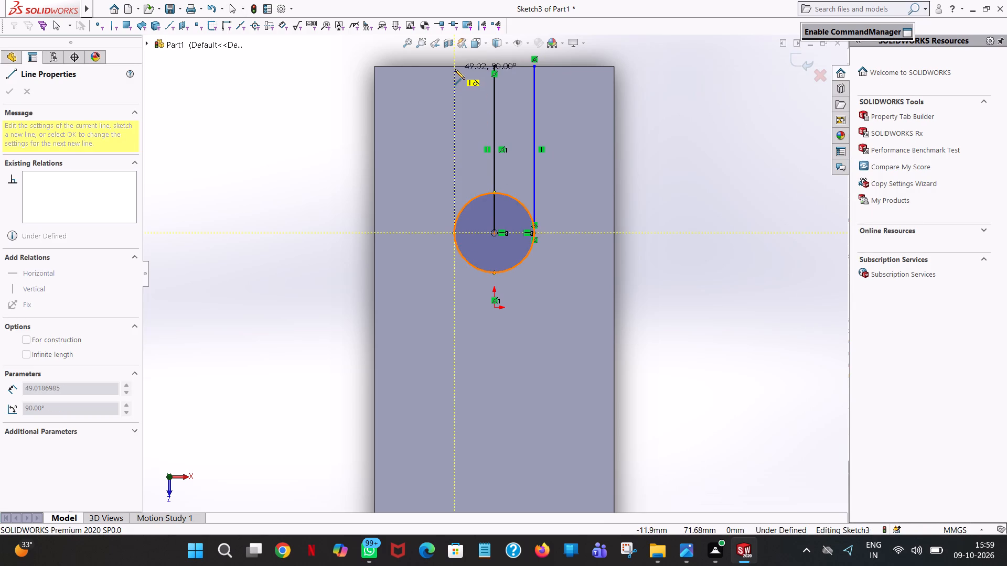
{"action": "left_click", "coordinate": [455, 66]}
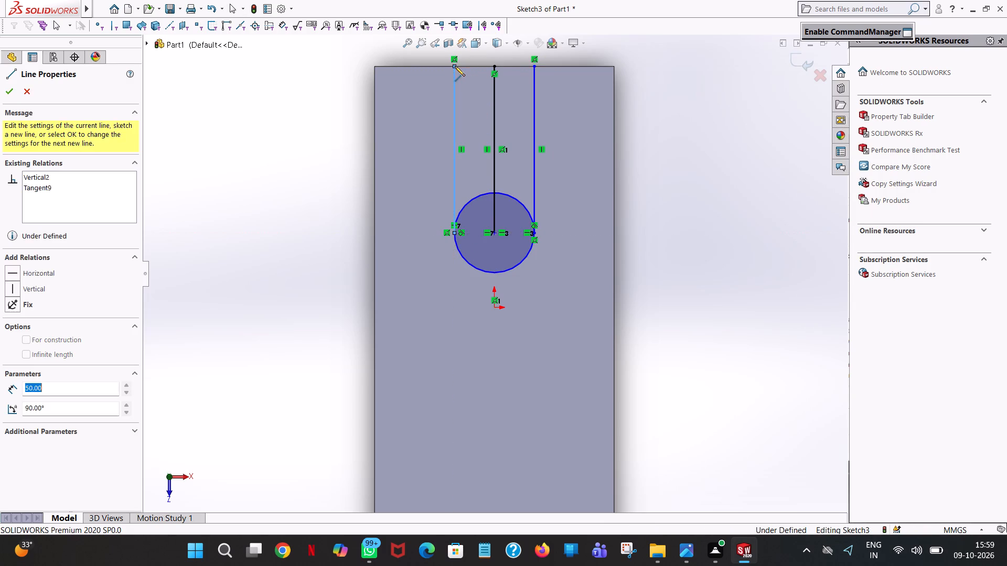
{"action": "left_click", "coordinate": [532, 66]}
{"action": "right_click", "coordinate": [532, 66]}
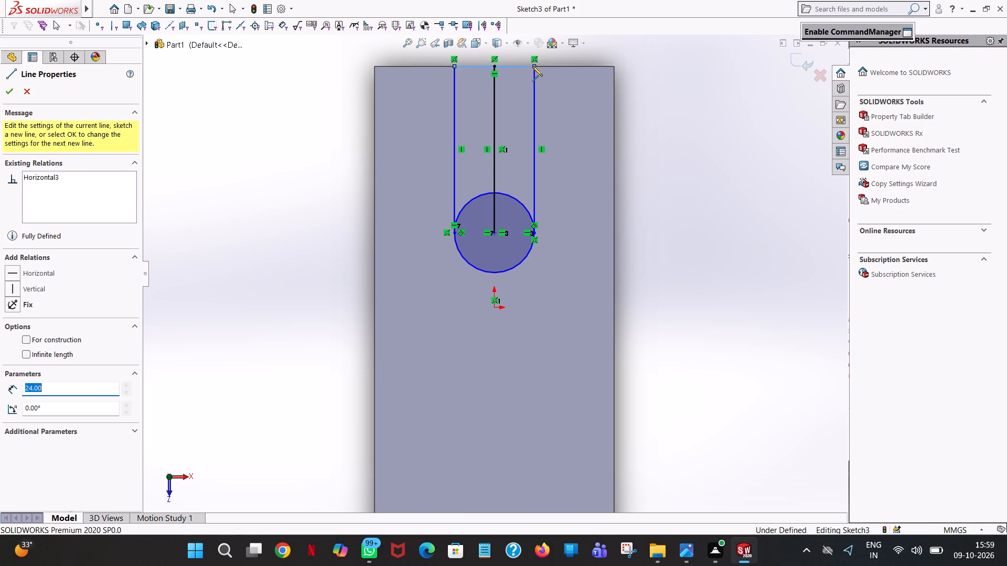
{"action": "left_click", "coordinate": [569, 78]}
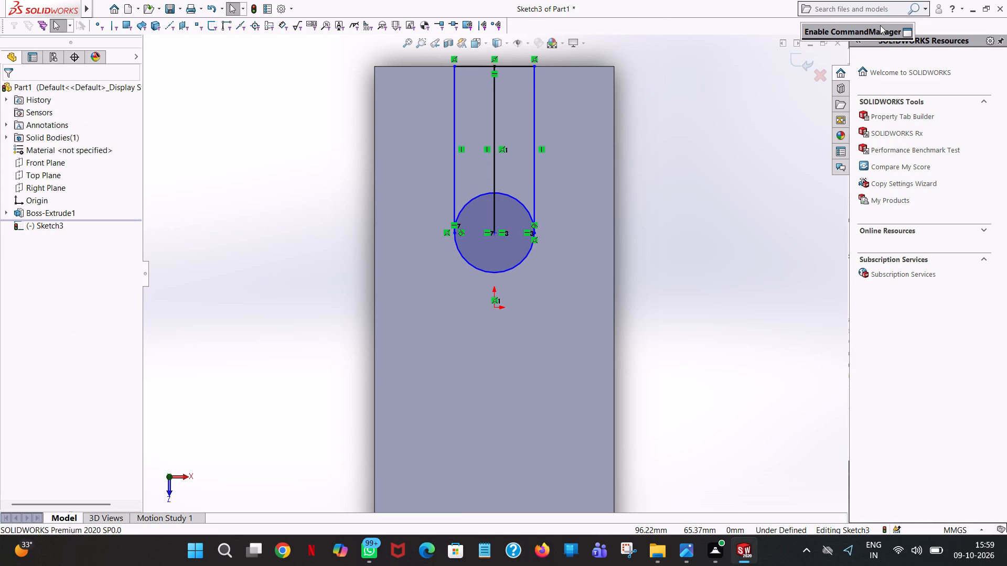
Trim away the centre line and the circle's inner arc to leave a closed, round-ended slot profile.
{"action": "left_click", "coordinate": [828, 128]}
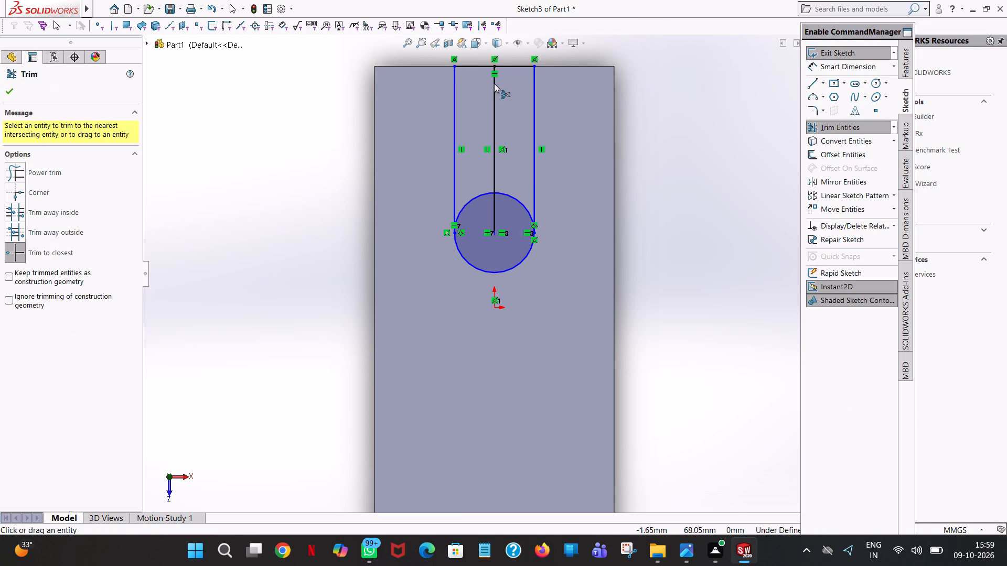
{"action": "left_click", "coordinate": [497, 85]}
{"action": "left_click", "coordinate": [495, 205]}
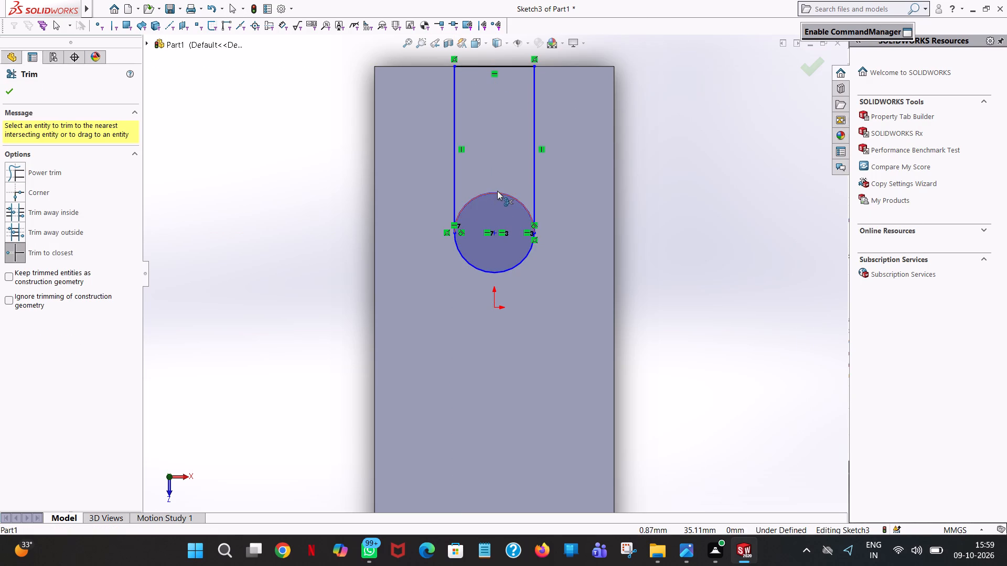
{"action": "left_click", "coordinate": [497, 191]}
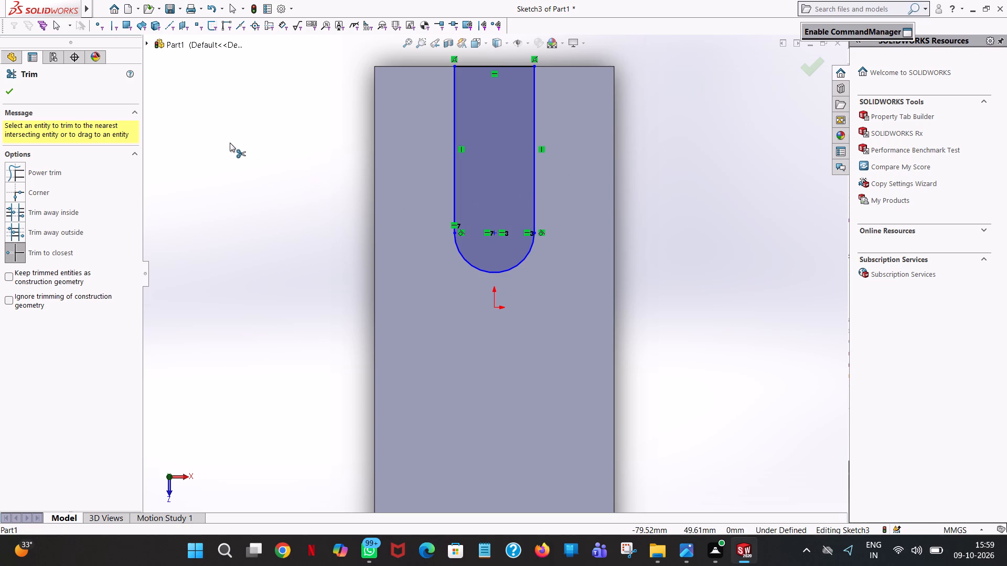
{"action": "left_click", "coordinate": [13, 94]}
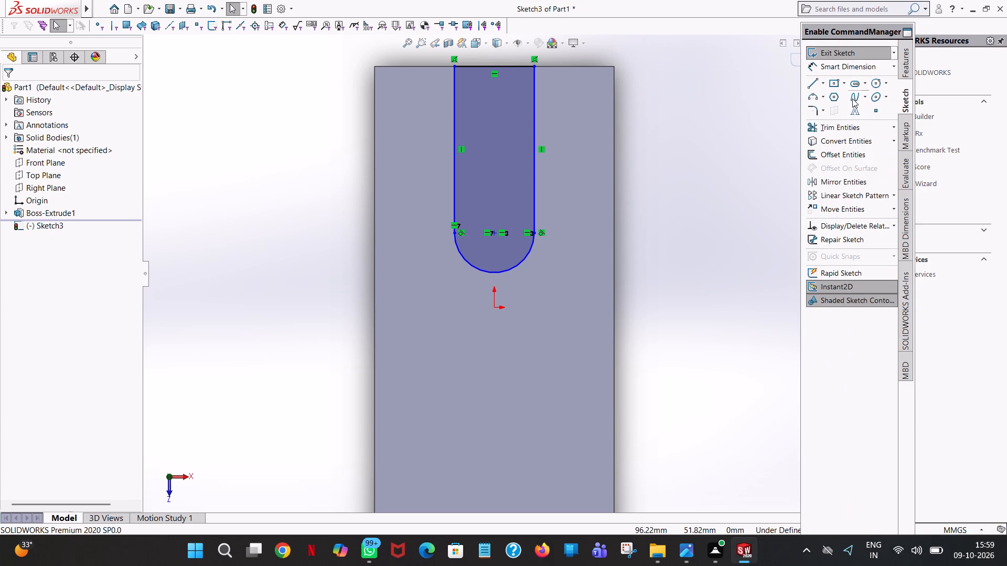
Cut the slot profile down through the block as a blind cut 50 mm deep.
{"action": "left_click", "coordinate": [851, 56]}
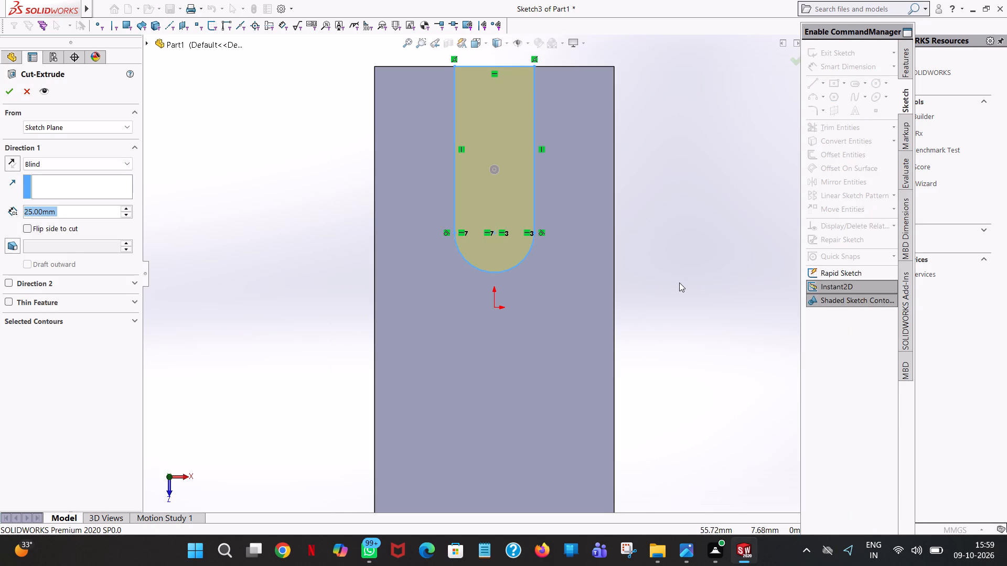
{"action": "middle_click_drag", "start_coordinate": [679, 282], "coordinate": [602, 124]}
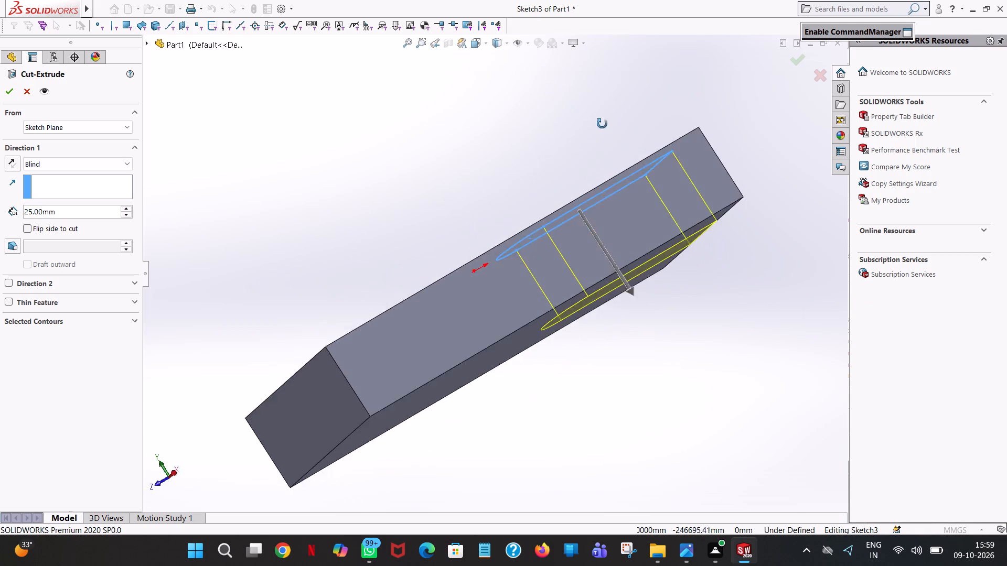
{"action": "middle_click_drag", "start_coordinate": [602, 124], "coordinate": [498, 276]}
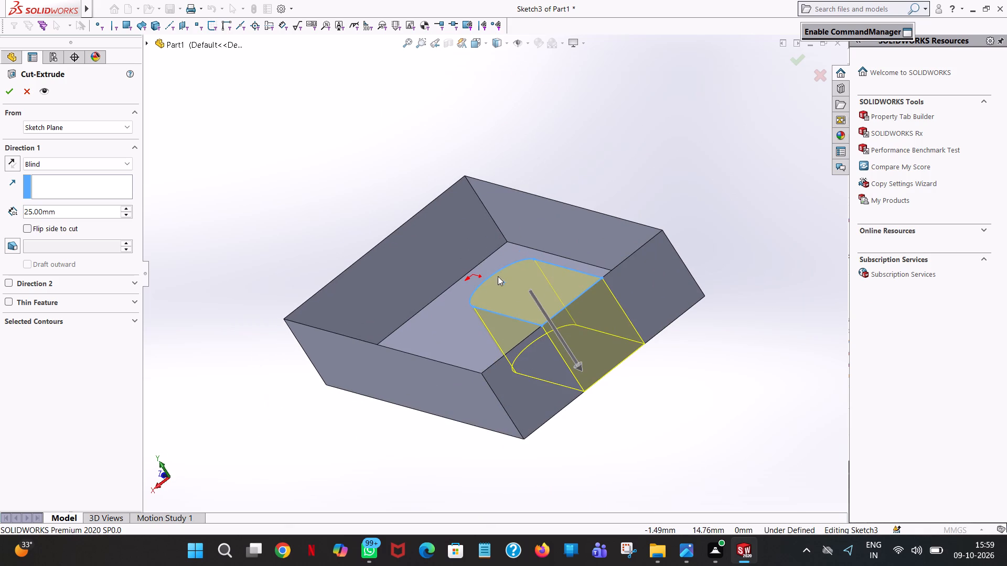
{"action": "left_click_drag", "start_coordinate": [585, 370], "coordinate": [619, 422]}
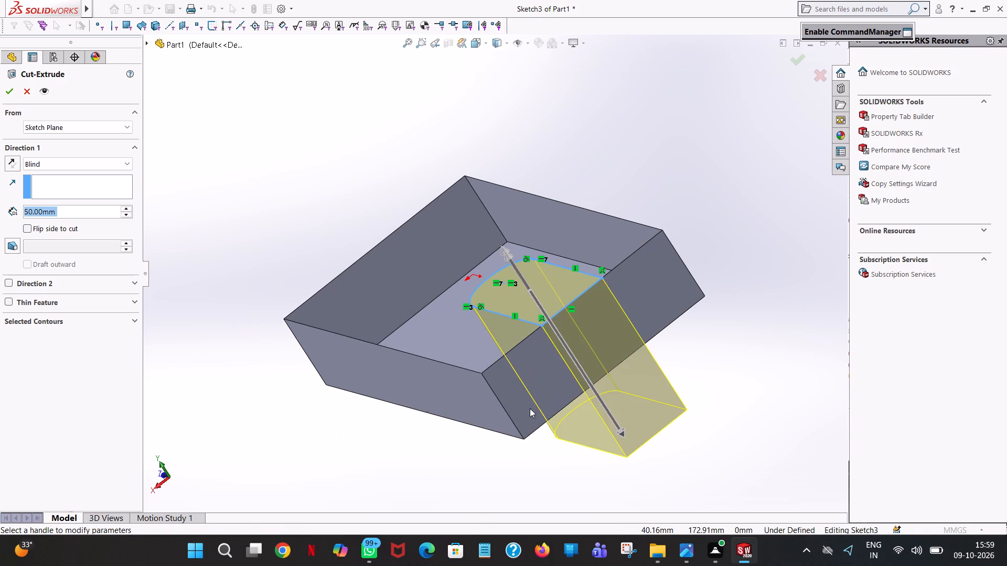
{"action": "left_click", "coordinate": [5, 96]}
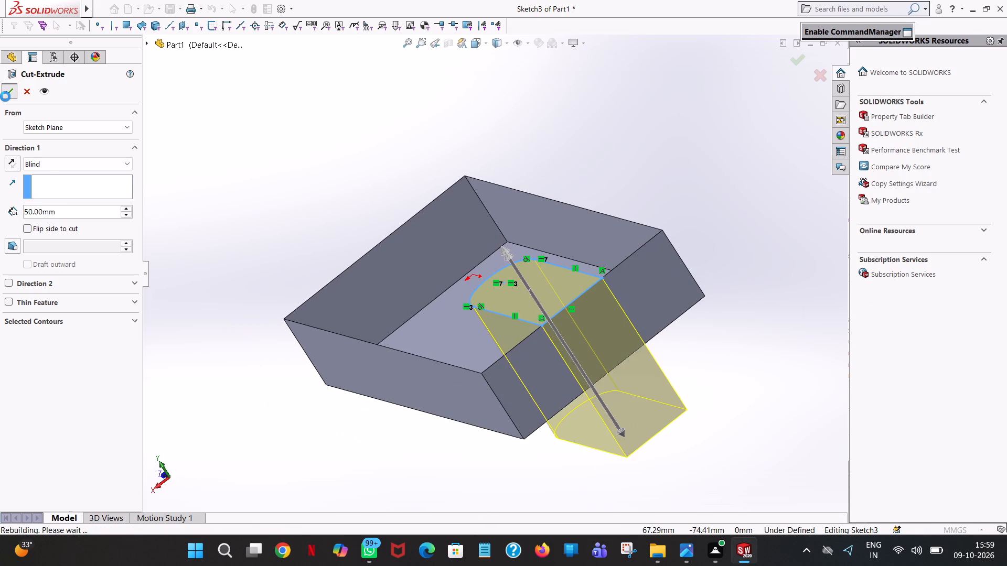
{"action": "left_click", "coordinate": [669, 402]}
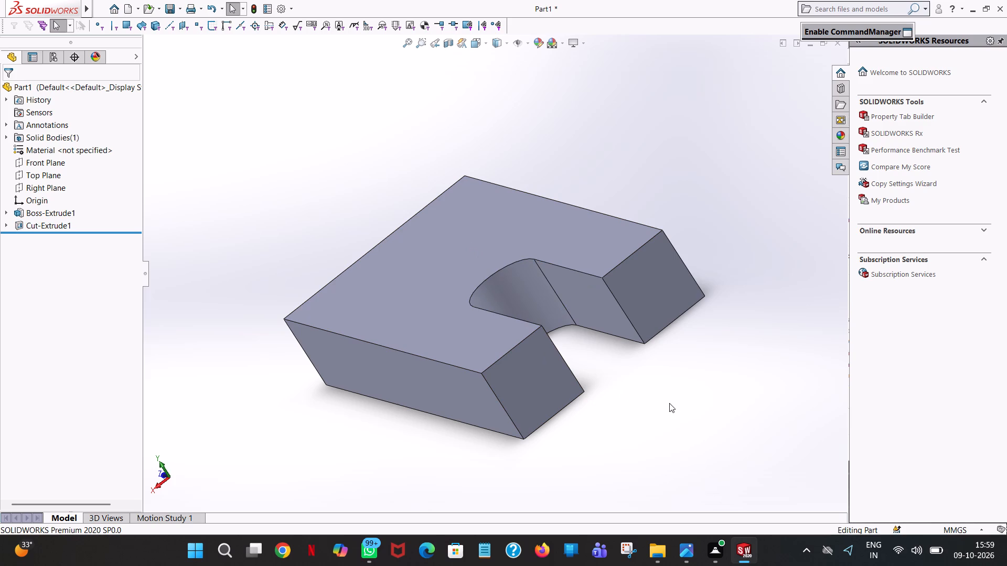
{"action": "middle_click_drag", "start_coordinate": [722, 388], "coordinate": [769, 345]}
{"action": "scroll", "coordinate": [769, 345], "scroll_direction": "up", "scroll_amount": 1}
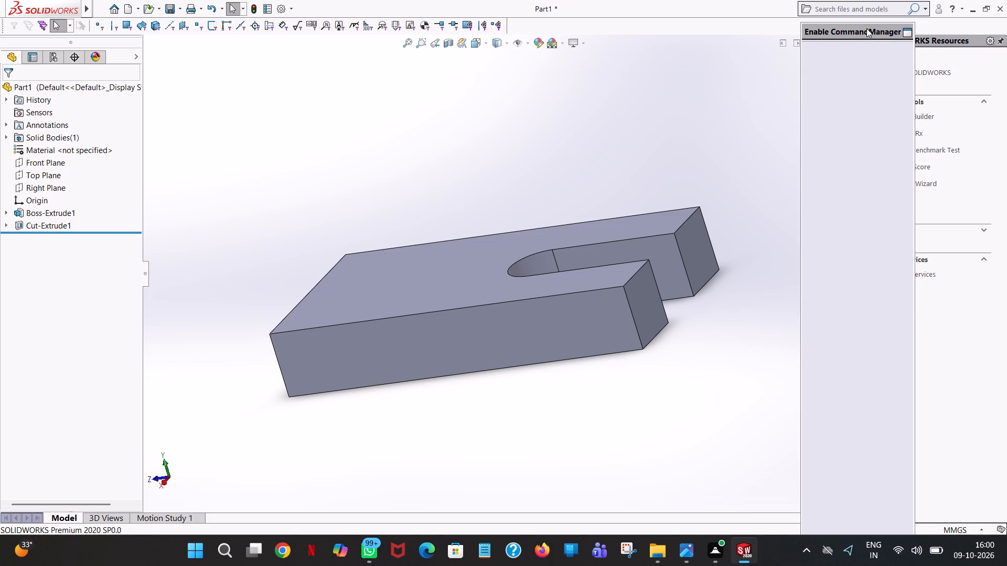
Start an Extruded Boss and open its sketch on the slotted top face of the block, viewed face-on.
{"action": "left_click", "coordinate": [862, 48]}
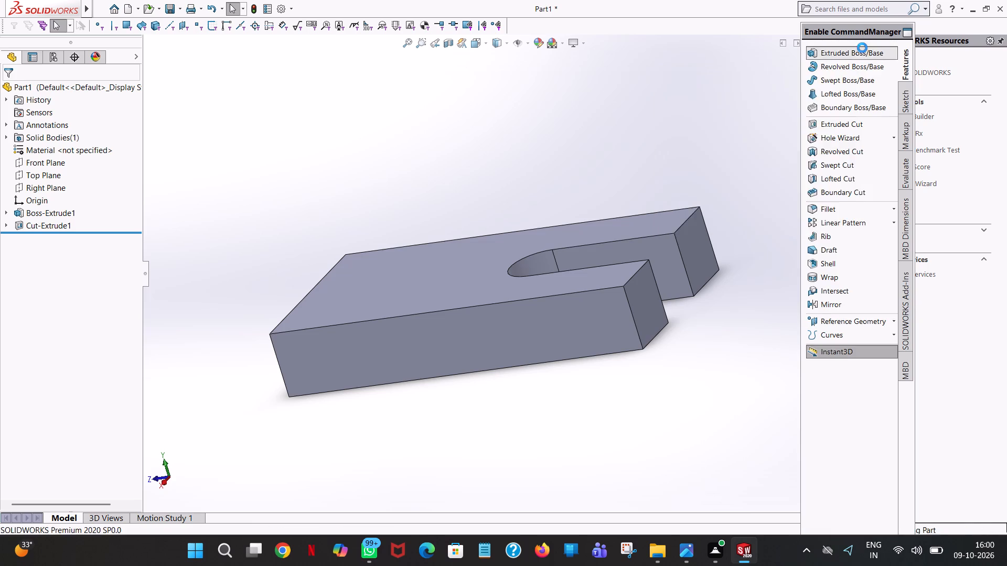
{"action": "middle_click_drag", "start_coordinate": [387, 205], "coordinate": [438, 286]}
{"action": "scroll", "coordinate": [399, 230], "scroll_direction": "up", "scroll_amount": 1}
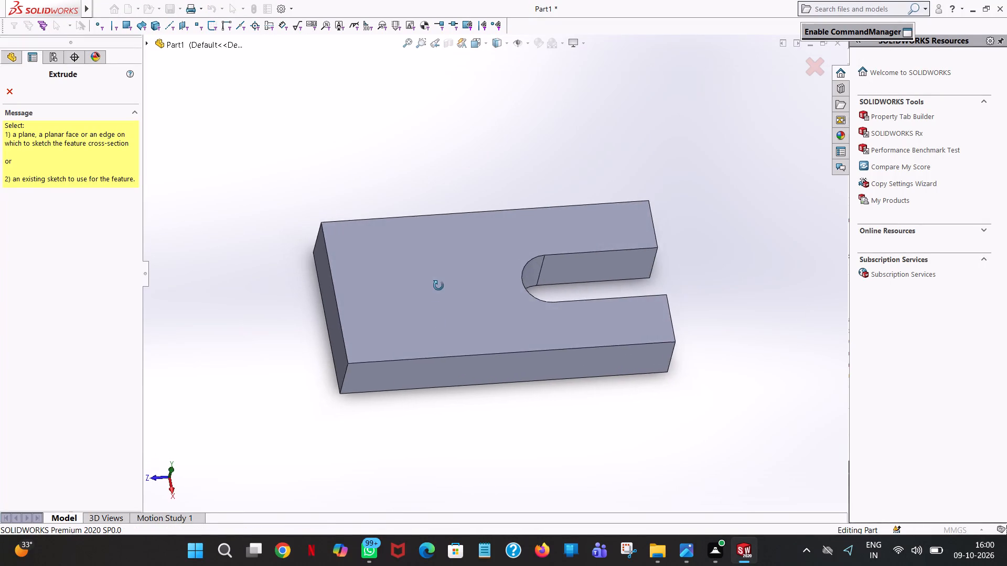
{"action": "middle_click_drag", "start_coordinate": [438, 286], "coordinate": [432, 353]}
{"action": "left_click", "coordinate": [436, 306]}
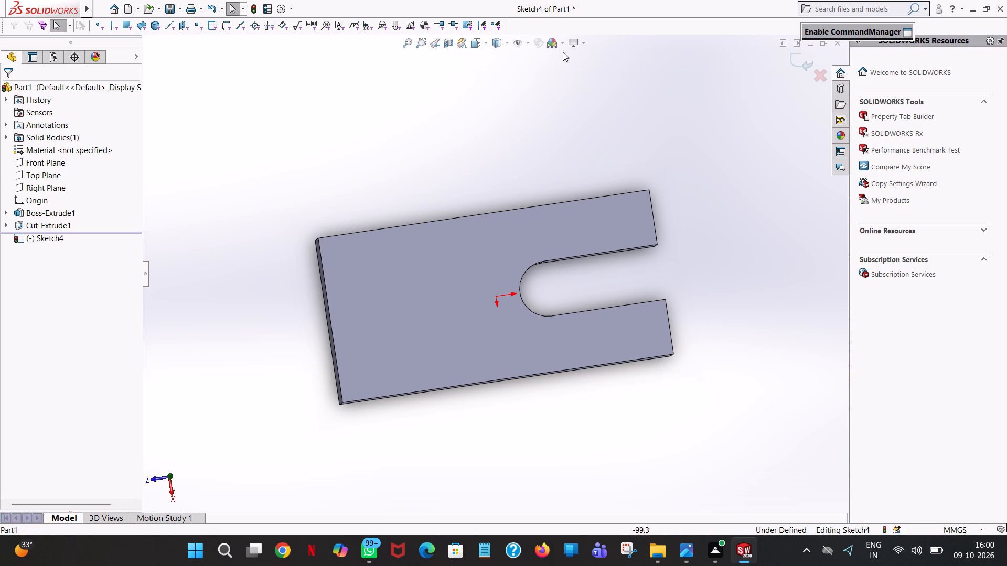
{"action": "left_click", "coordinate": [484, 41]}
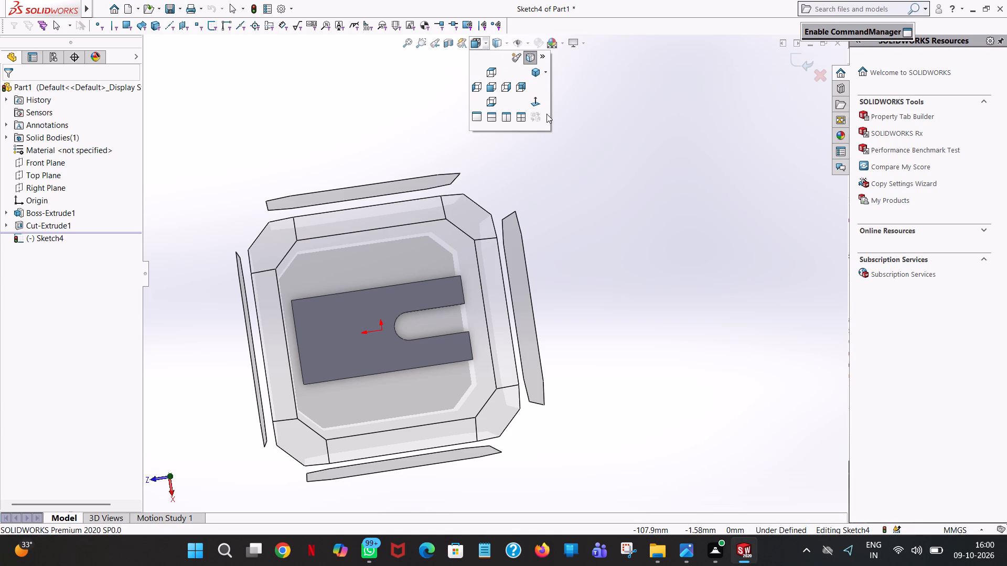
{"action": "left_click", "coordinate": [535, 100]}
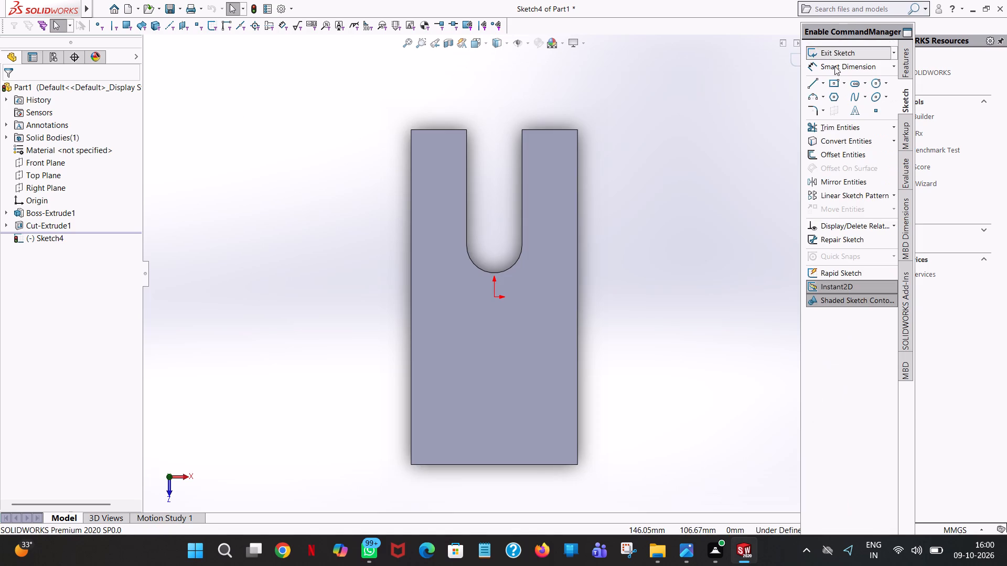
Sketch a closed 72 x 36 mm rectangle of lines on the top face, flush with the end opposite the slot.
{"action": "left_click", "coordinate": [819, 82]}
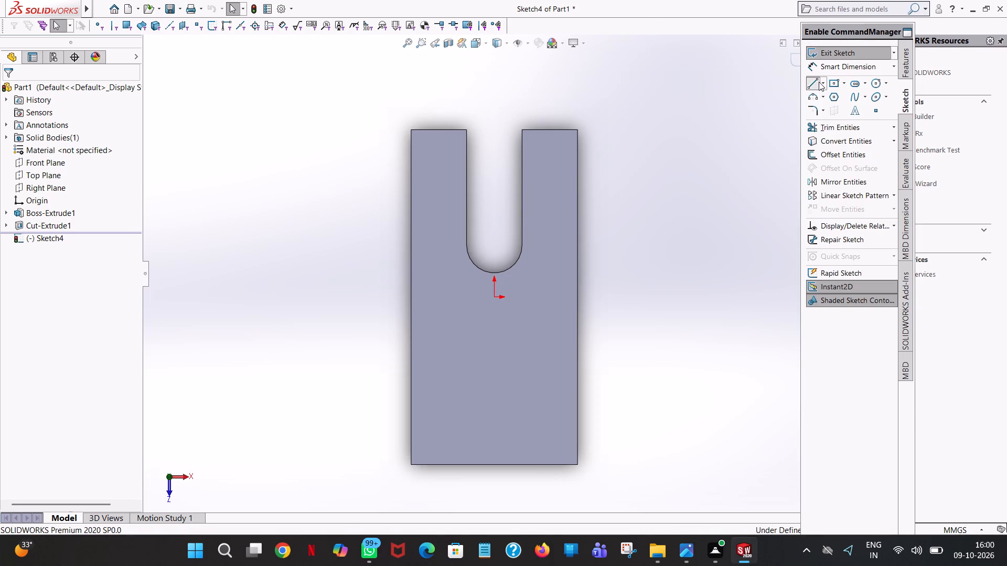
{"action": "left_click", "coordinate": [577, 463]}
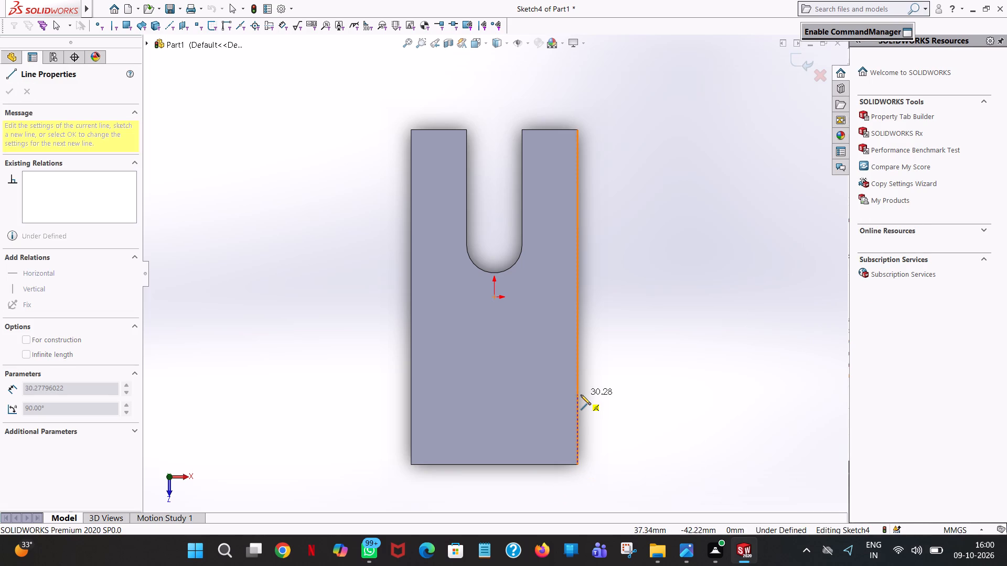
{"action": "left_click", "coordinate": [577, 385]}
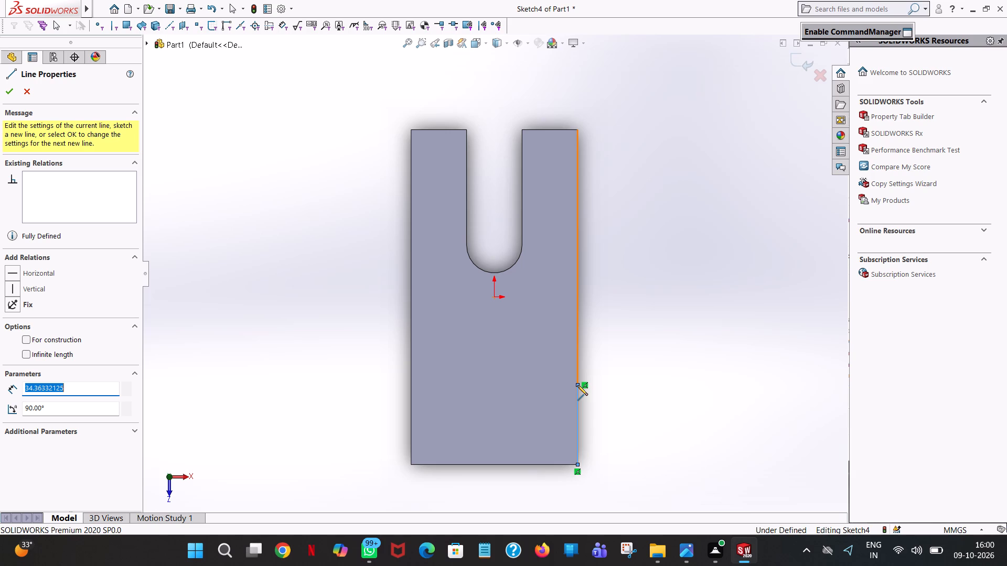
{"action": "type", "text": "36"}
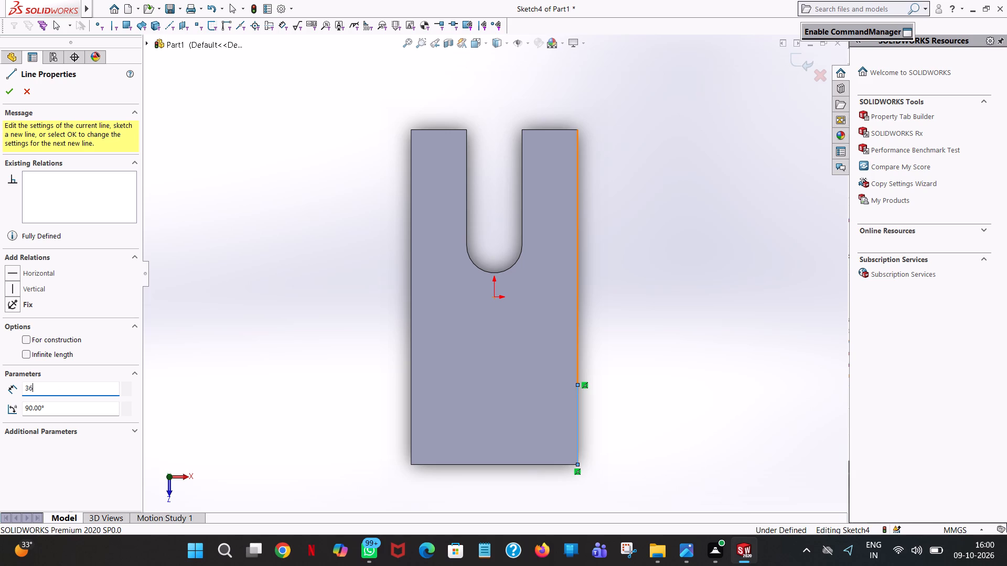
{"action": "key", "text": "Return"}
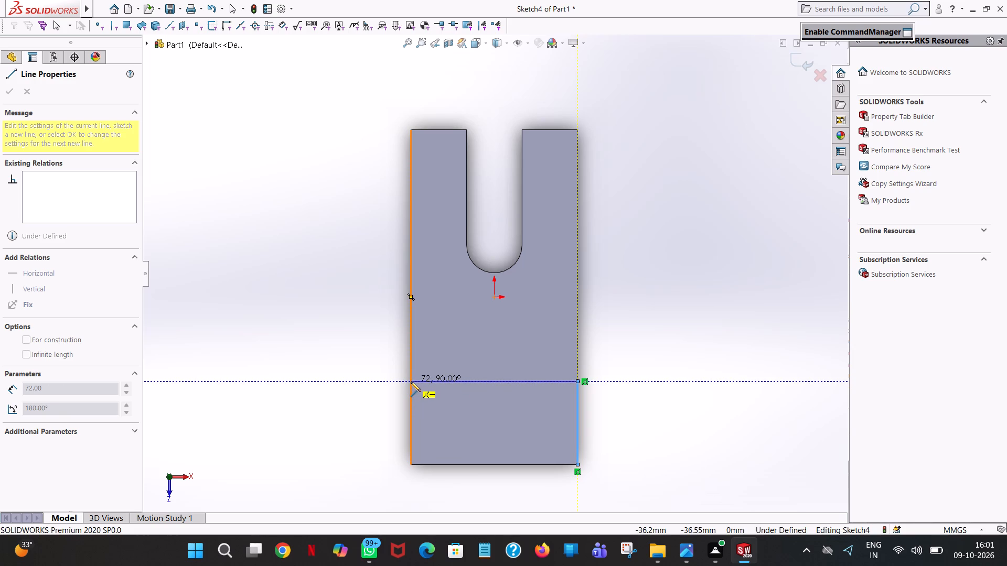
{"action": "left_click", "coordinate": [411, 382]}
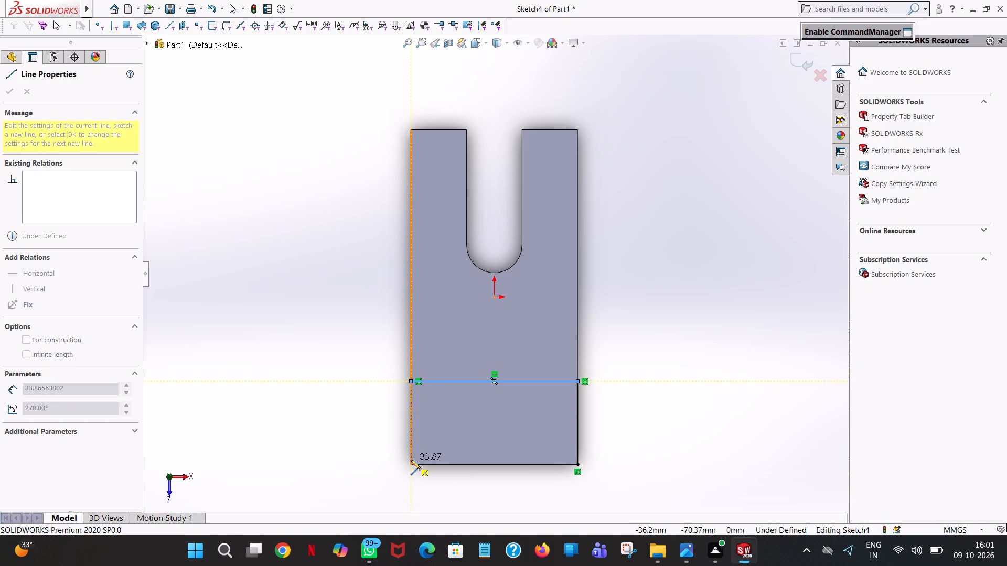
{"action": "left_click", "coordinate": [413, 466]}
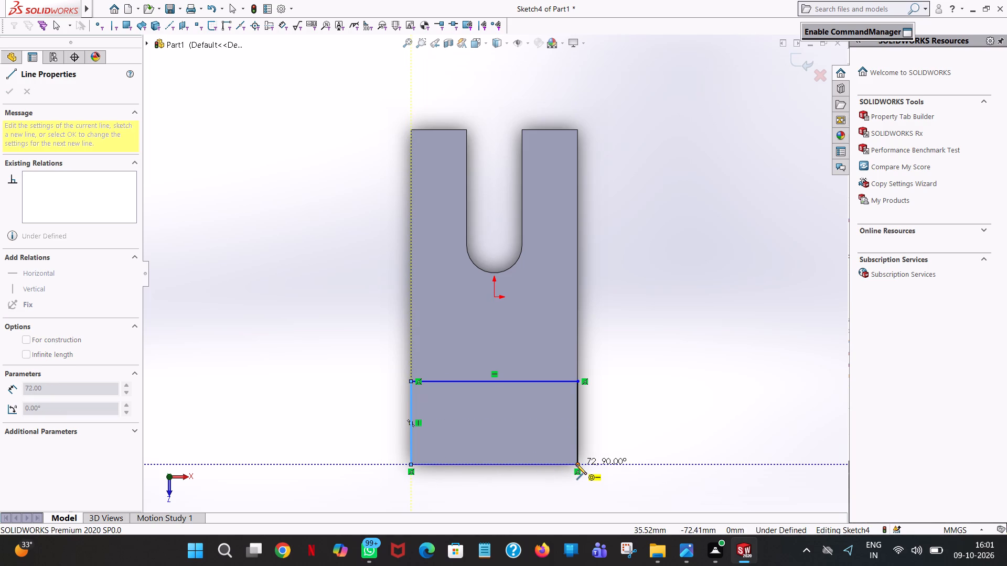
{"action": "left_click", "coordinate": [576, 464]}
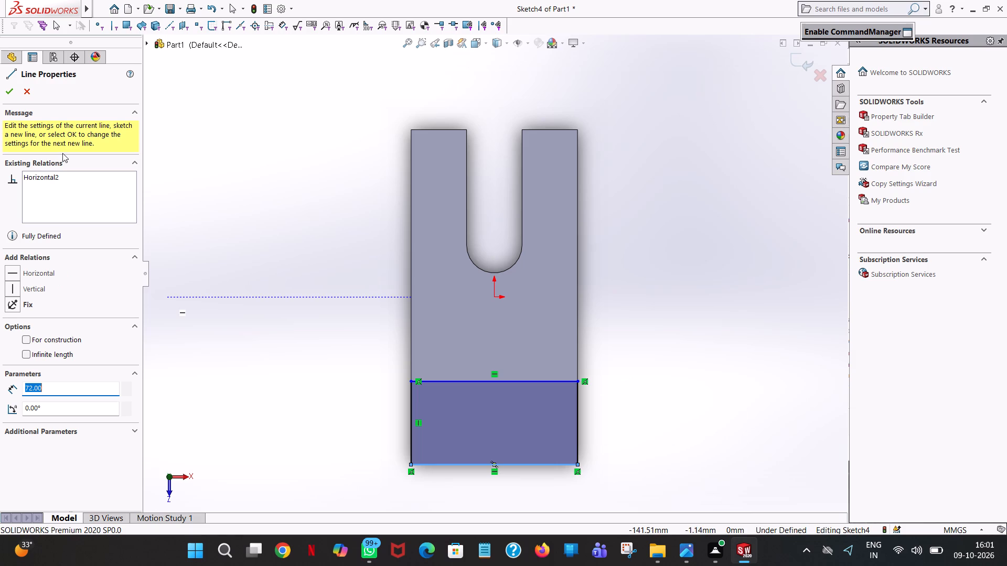
{"action": "left_click", "coordinate": [9, 88]}
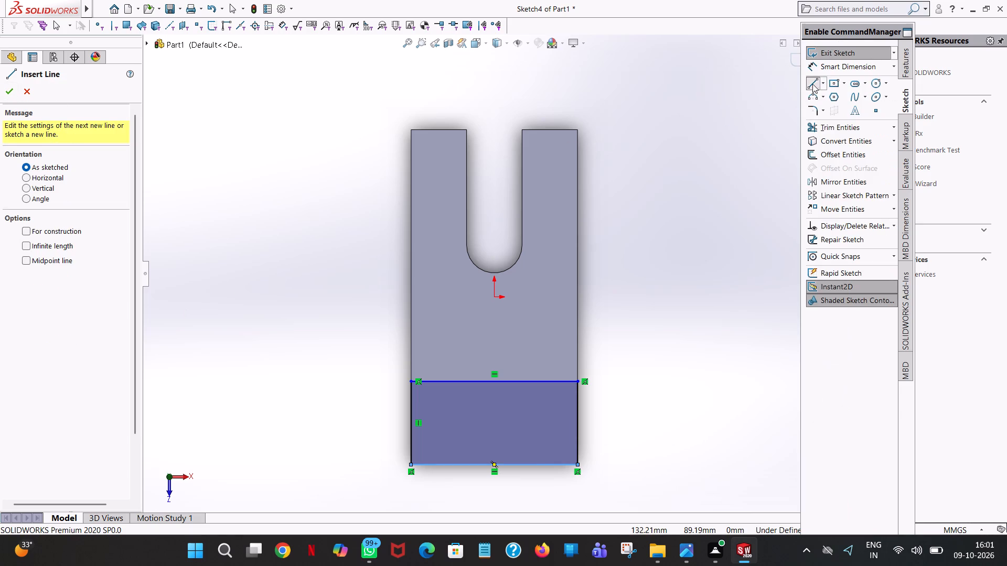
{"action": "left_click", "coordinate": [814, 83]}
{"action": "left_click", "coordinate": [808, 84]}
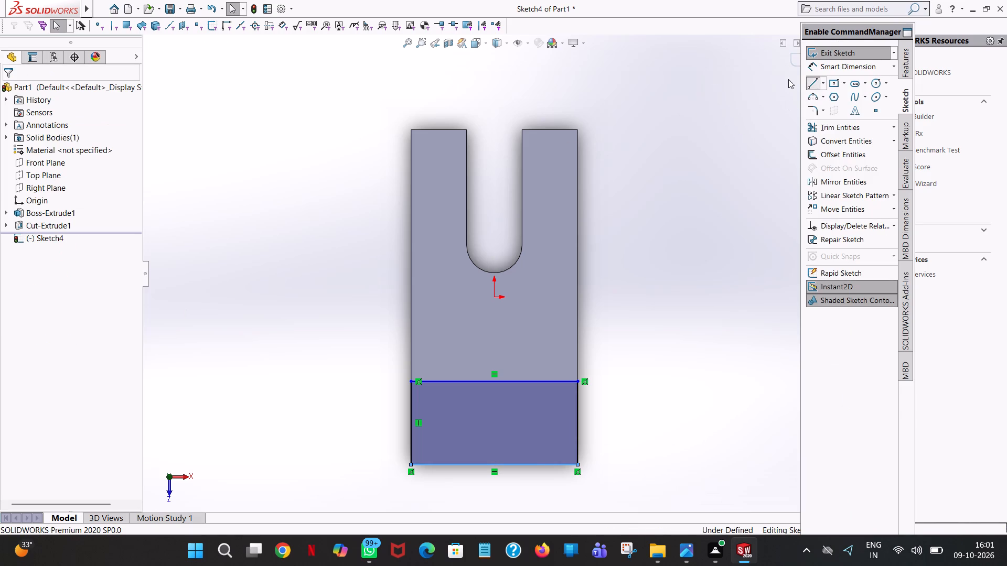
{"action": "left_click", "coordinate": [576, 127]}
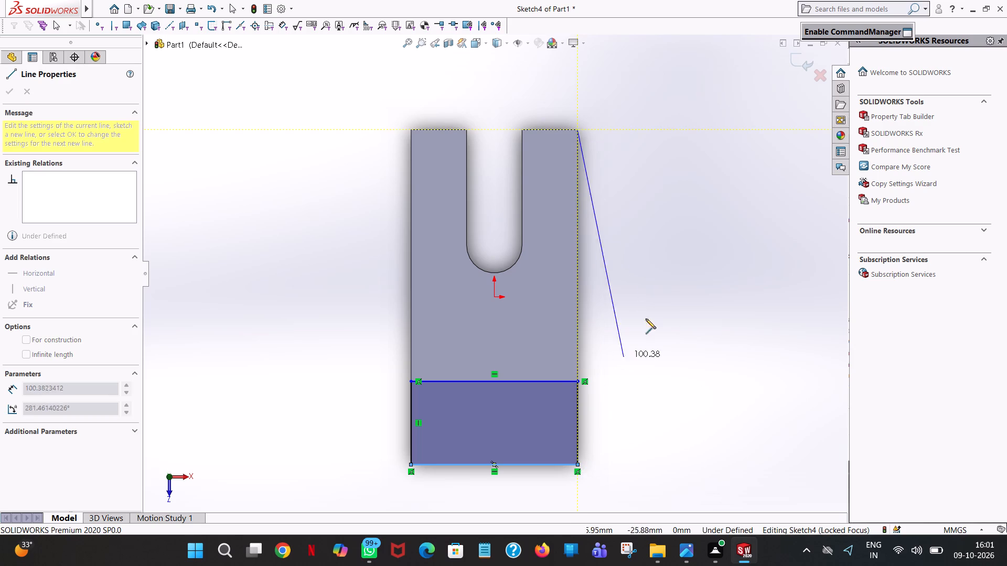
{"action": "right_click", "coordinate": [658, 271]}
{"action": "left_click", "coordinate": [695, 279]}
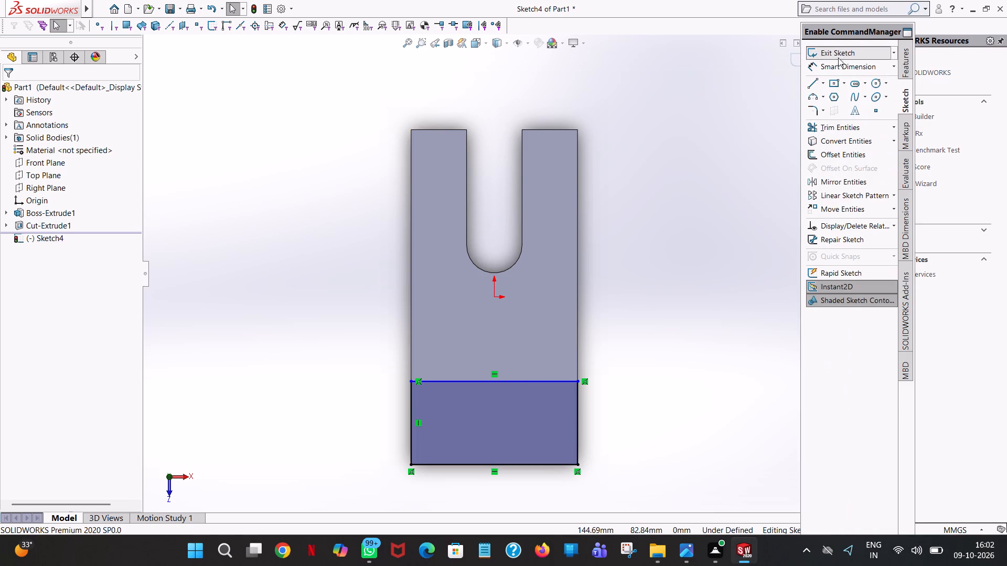
Extrude the rectangle upward from the top face as a blind boss with a depth of 90-25 (65 mm).
{"action": "left_click", "coordinate": [833, 55]}
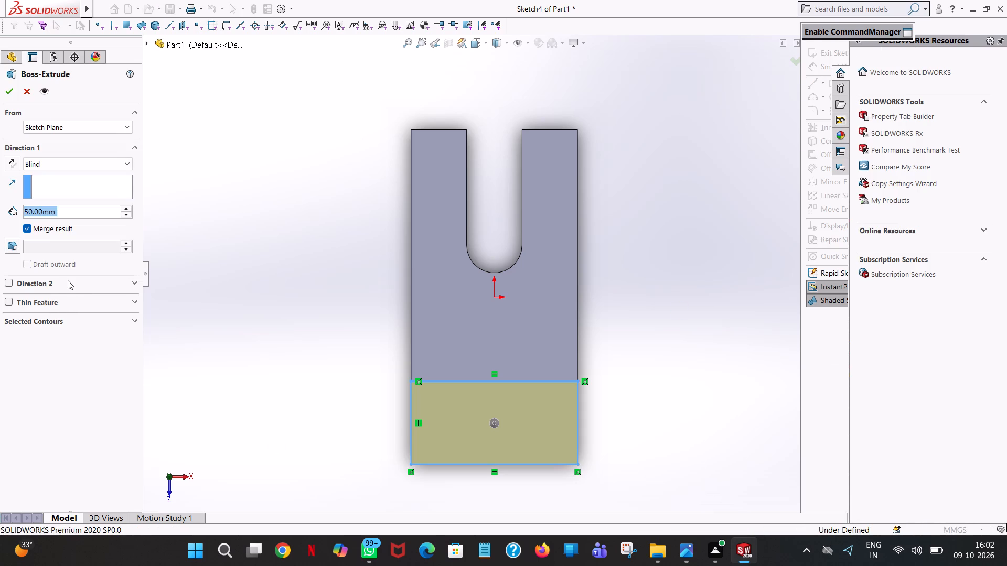
{"action": "type", "text": "90"}
{"action": "type", "text": "-25"}
{"action": "key", "text": "Return"}
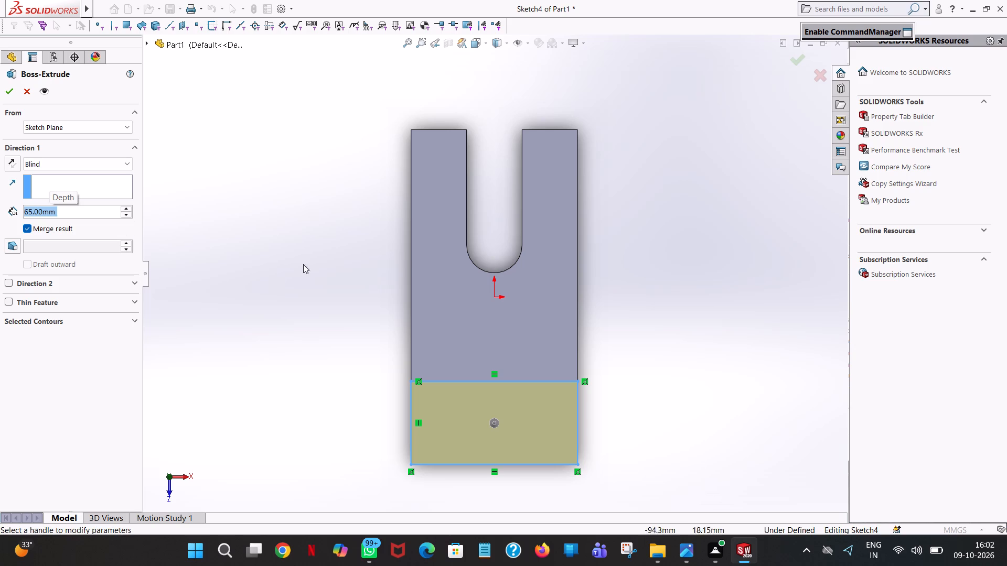
{"action": "scroll", "coordinate": [672, 373], "scroll_direction": "up", "scroll_amount": 1}
{"action": "middle_click_drag", "start_coordinate": [672, 373], "coordinate": [658, 169]}
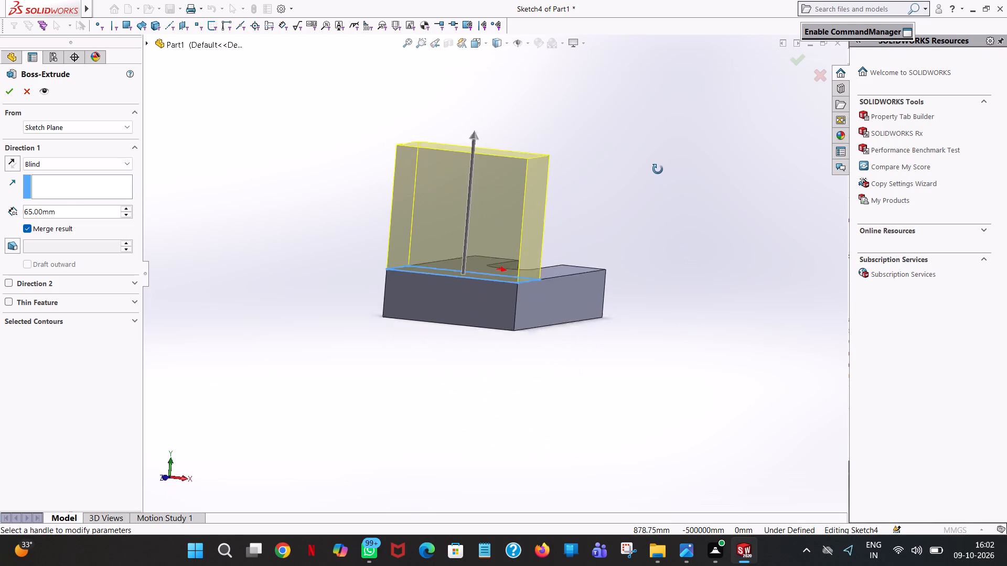
{"action": "middle_click_drag", "start_coordinate": [658, 169], "coordinate": [657, 167]}
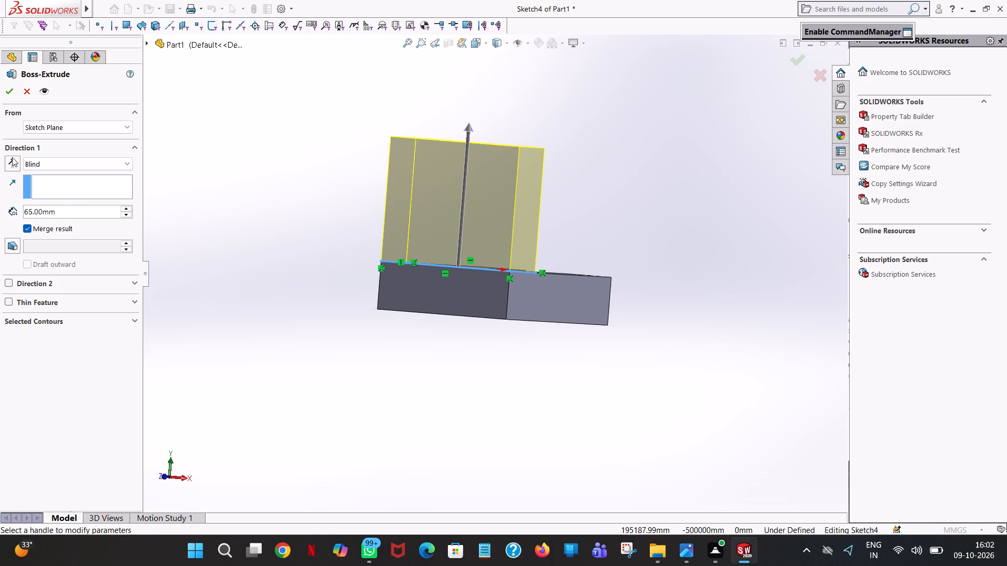
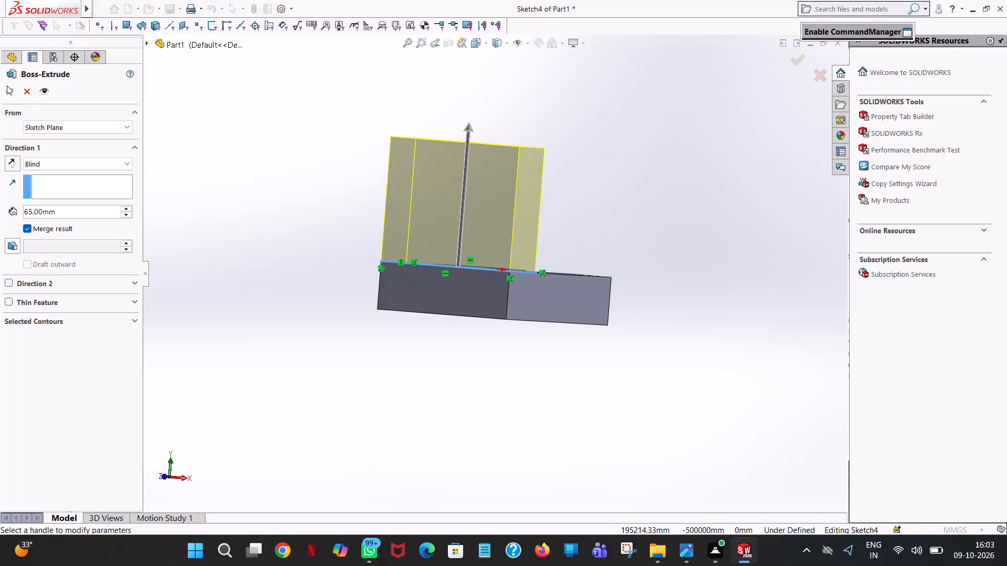
Complete the 65 mm blind boss extrusion of the upright, merged with the block, and clear the selection.
{"action": "left_click", "coordinate": [13, 97]}
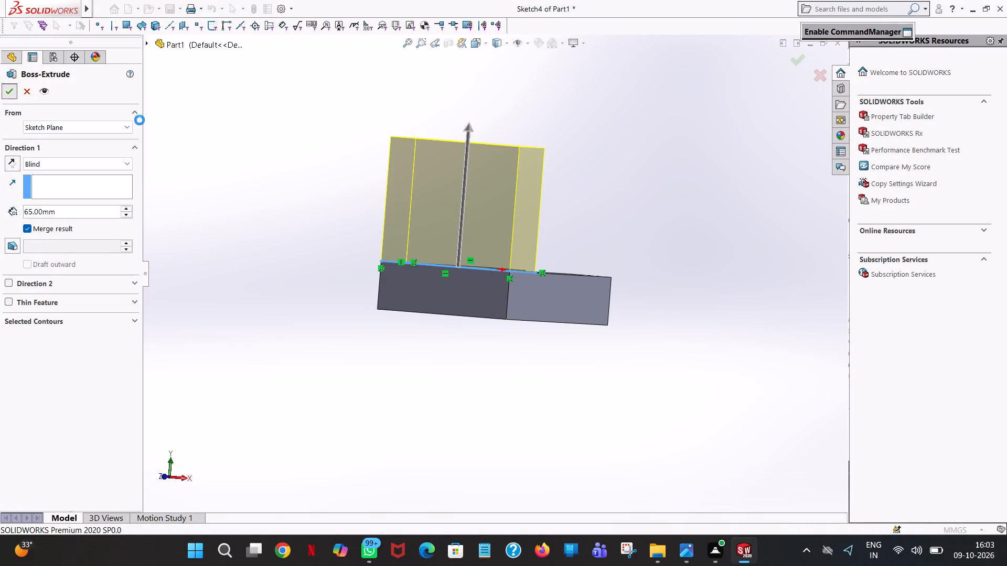
{"action": "left_click", "coordinate": [286, 137]}
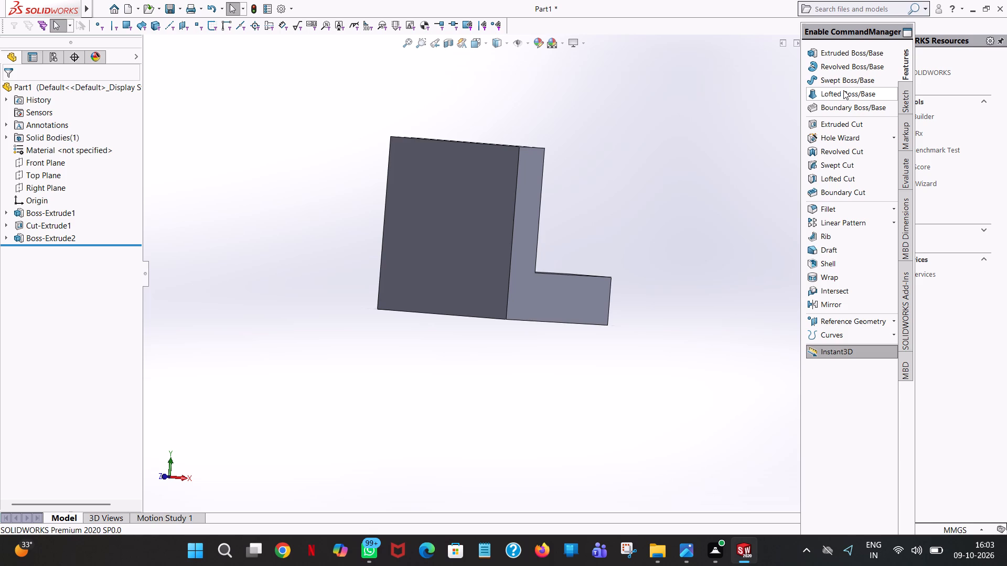
Start an Extruded Cut and open its sketch on the upright's outer face, at the end opposite the slot.
{"action": "left_click", "coordinate": [849, 126]}
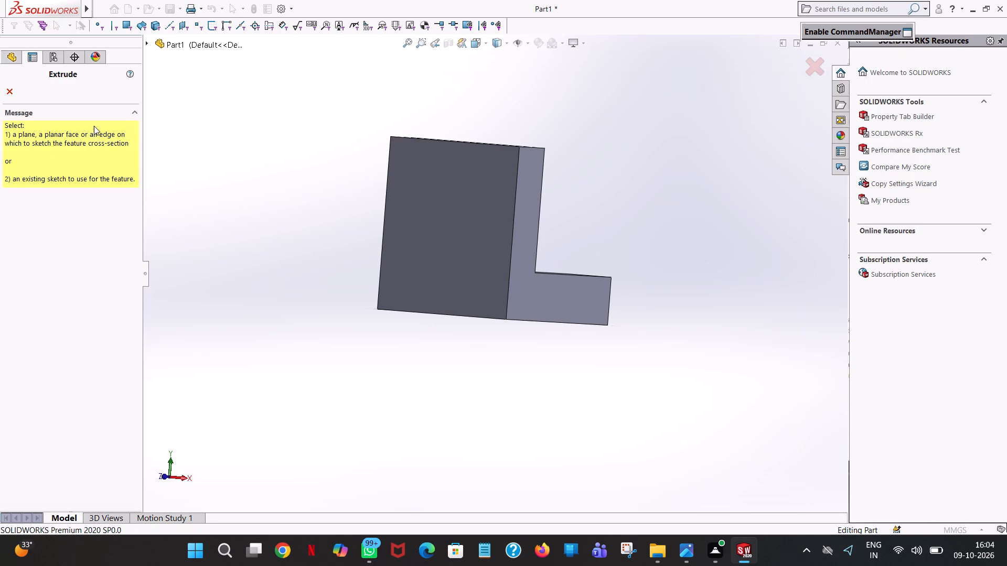
{"action": "left_click", "coordinate": [432, 229]}
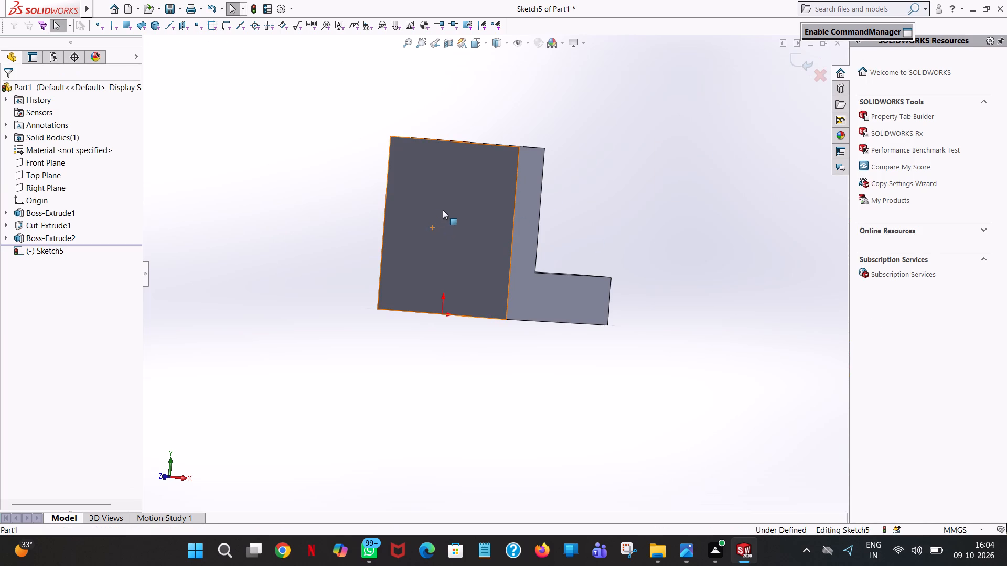
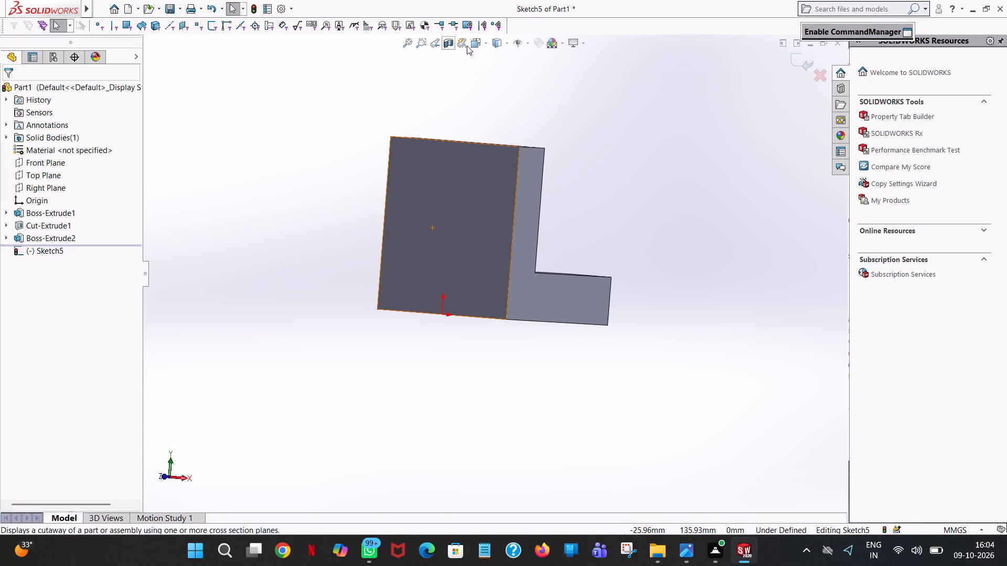
Facing the sketch plane, draw a 48 mm vertical line up from the origin on the upright's outer face.
{"action": "left_click", "coordinate": [486, 45]}
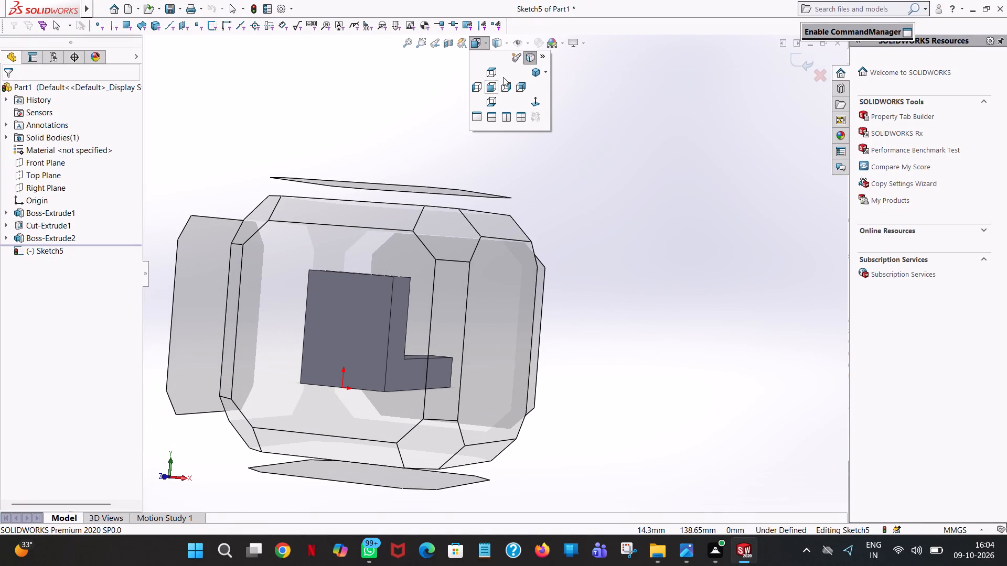
{"action": "left_click", "coordinate": [532, 97]}
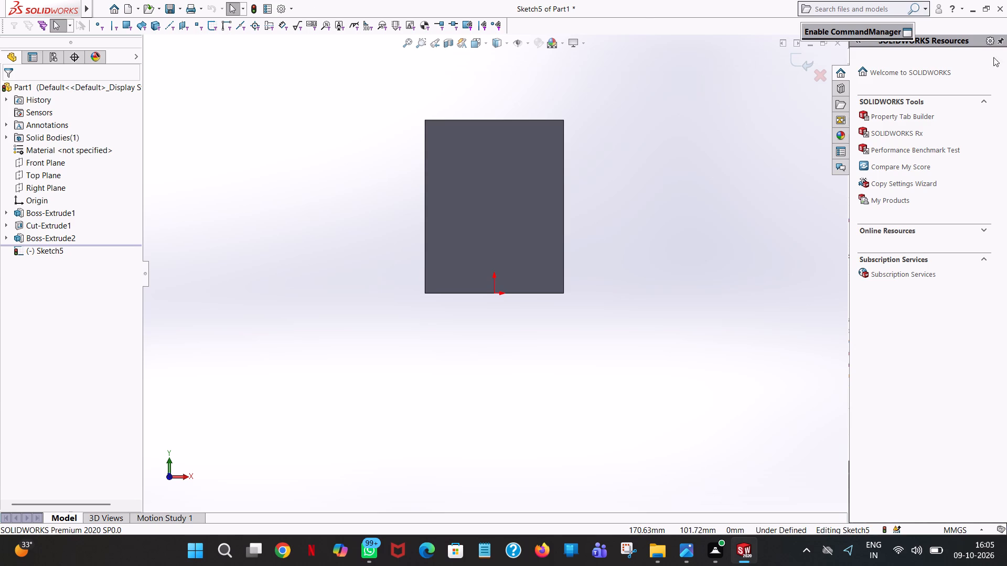
{"action": "left_click", "coordinate": [809, 79]}
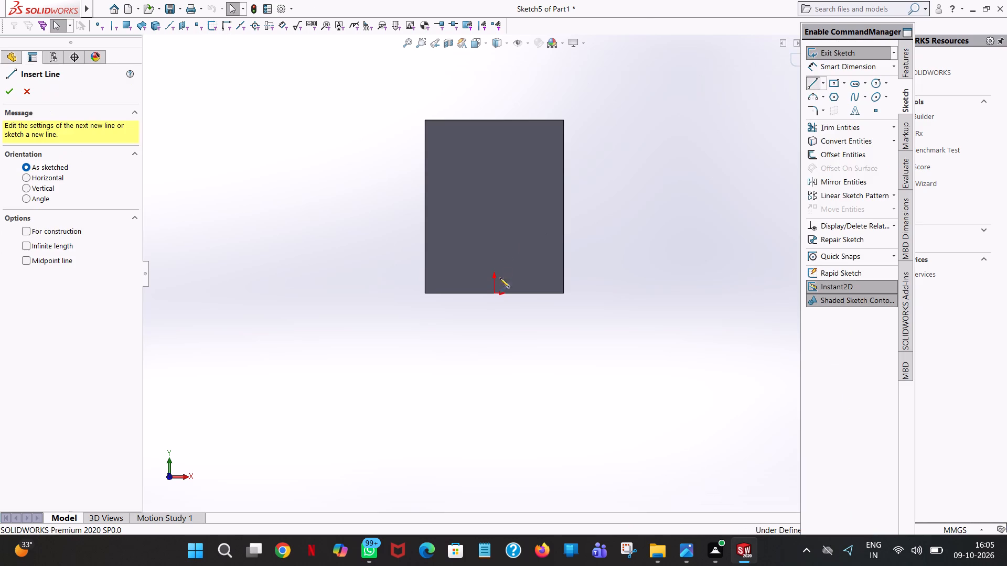
{"action": "left_click", "coordinate": [492, 295]}
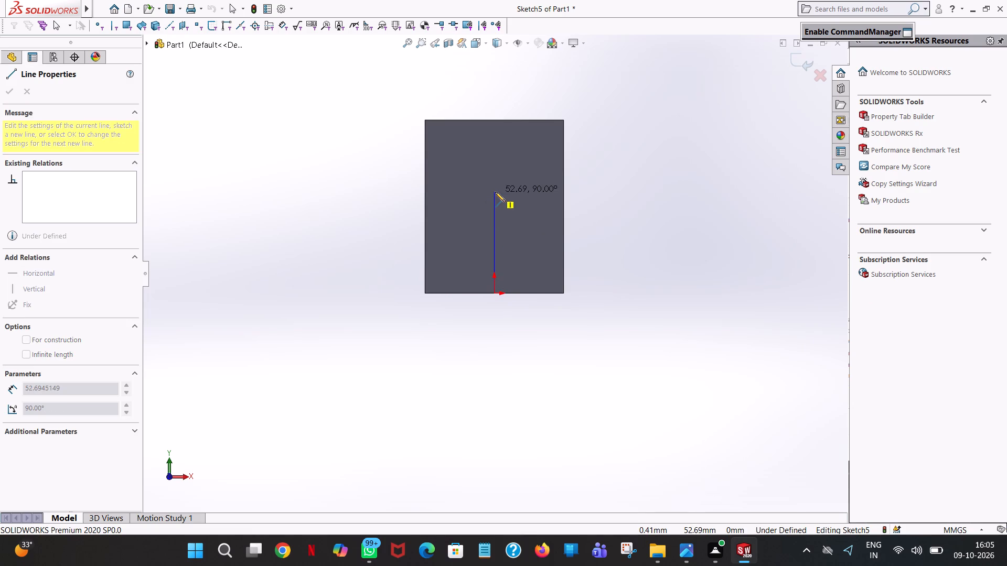
{"action": "left_click", "coordinate": [495, 192]}
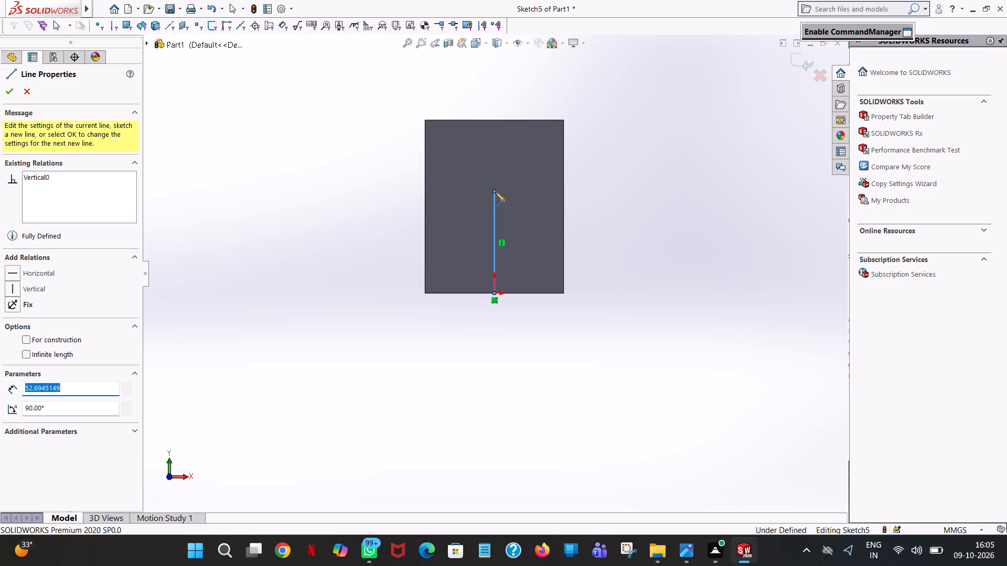
{"action": "type", "text": "48"}
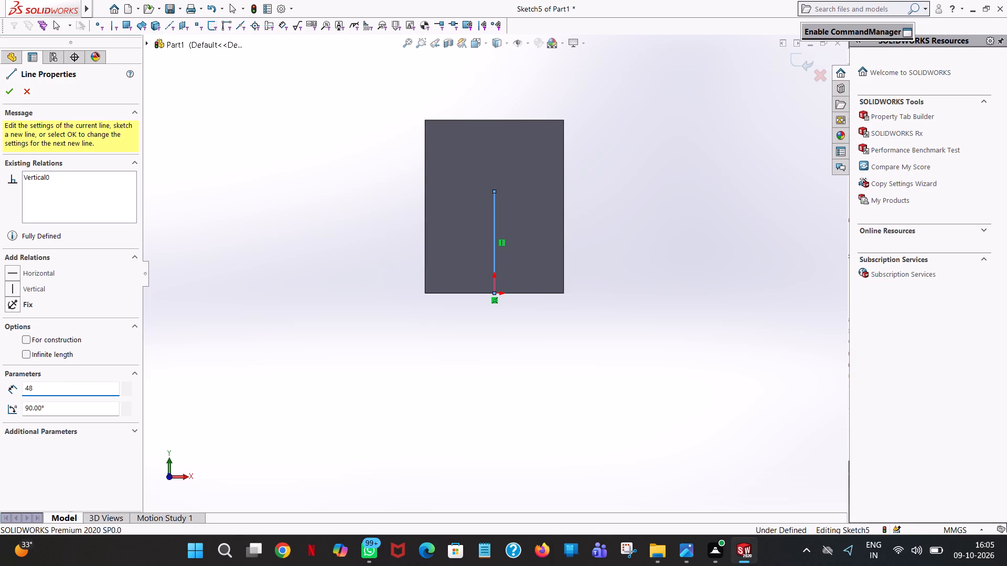
{"action": "key", "text": "Return"}
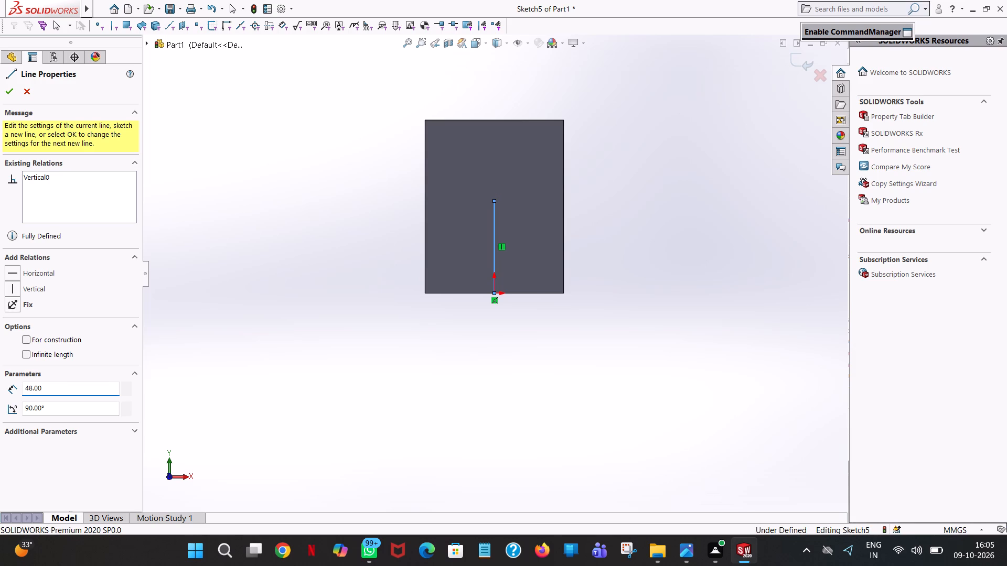
{"action": "right_click", "coordinate": [495, 192]}
{"action": "left_click", "coordinate": [542, 200]}
{"action": "left_click", "coordinate": [493, 214]}
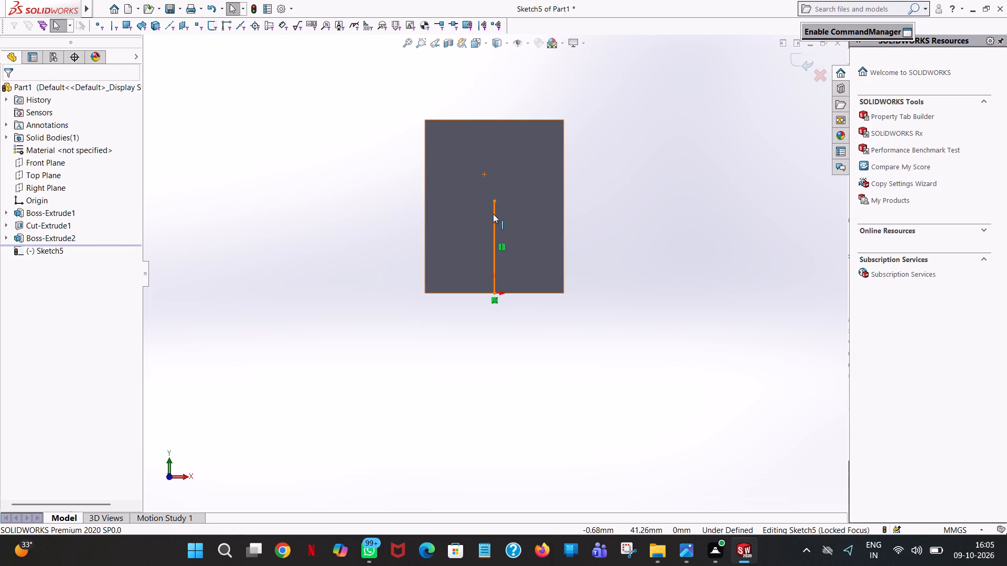
{"action": "left_click", "coordinate": [375, 169]}
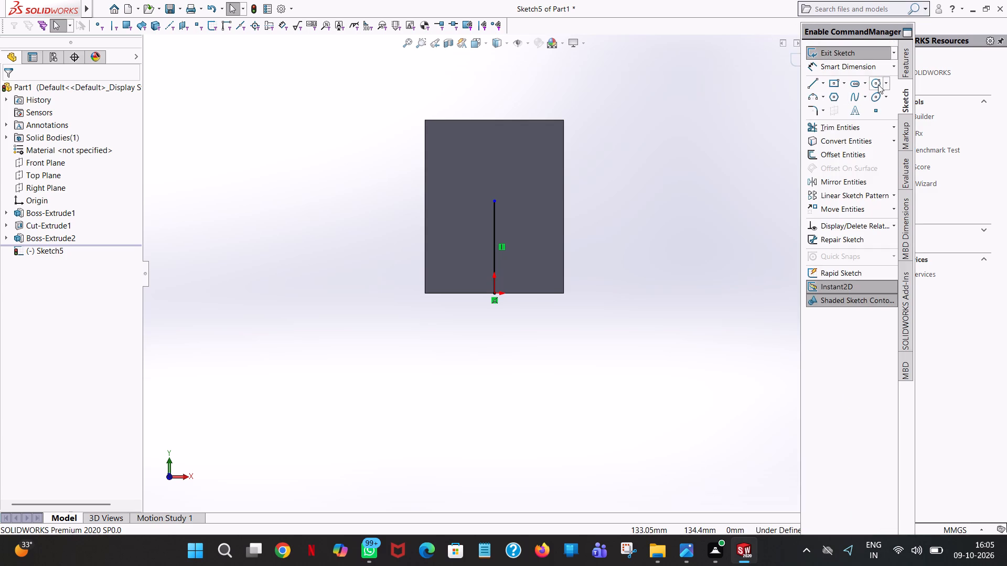
Sketch a circle of 30 mm radius centred on the vertical line's upper endpoint.
{"action": "left_click", "coordinate": [878, 84]}
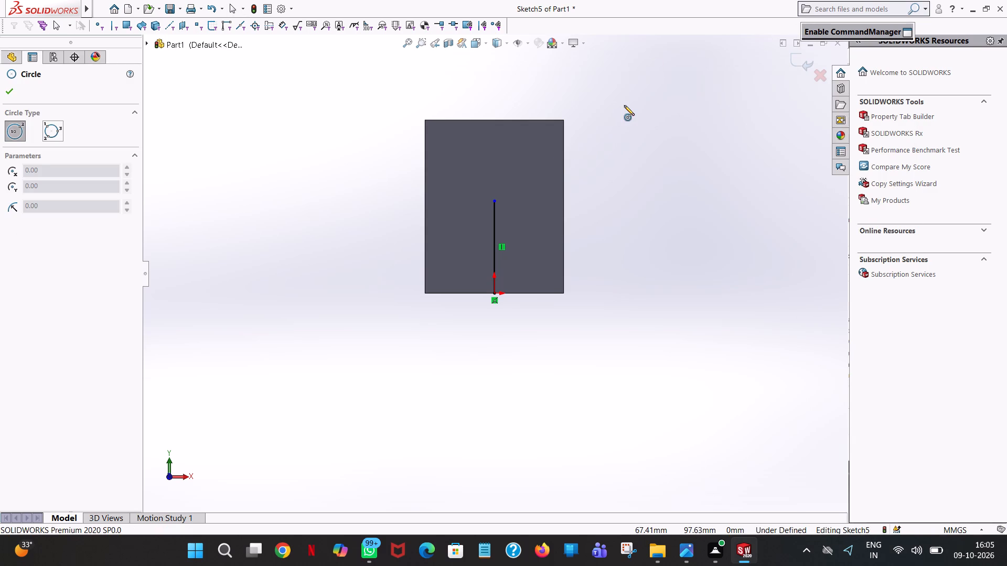
{"action": "left_click", "coordinate": [495, 203]}
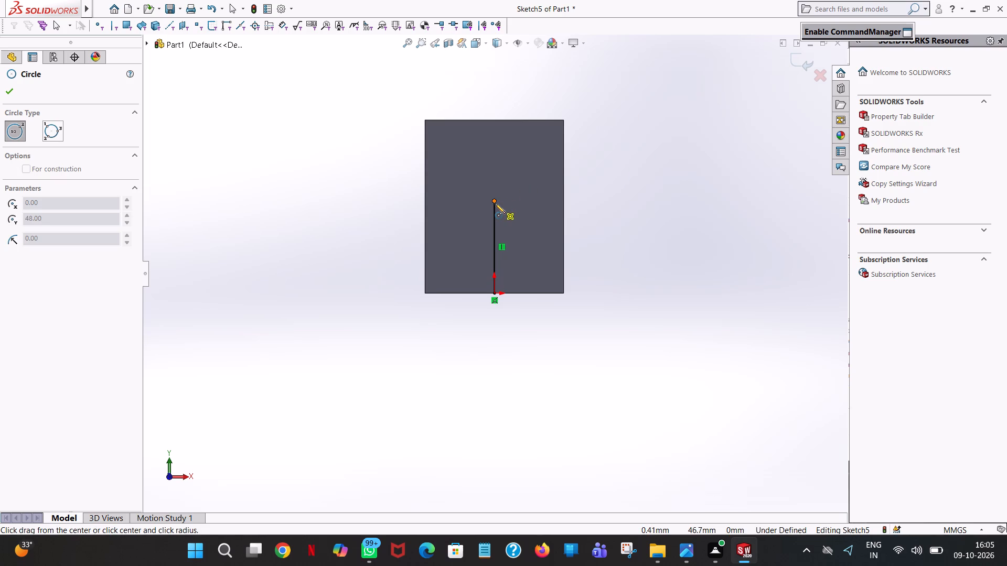
{"action": "left_click", "coordinate": [563, 203]}
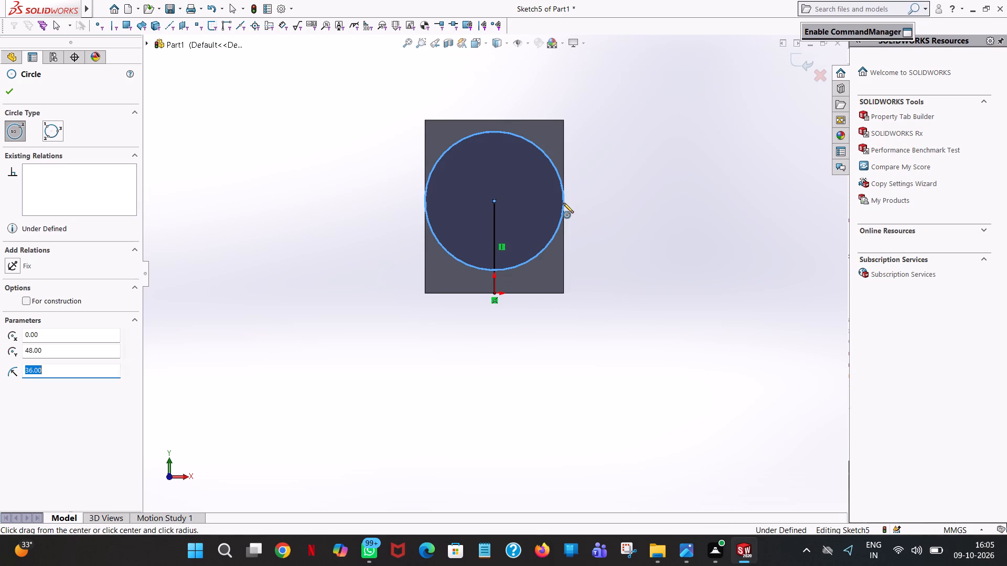
{"action": "type", "text": "30"}
{"action": "key", "text": "Return"}
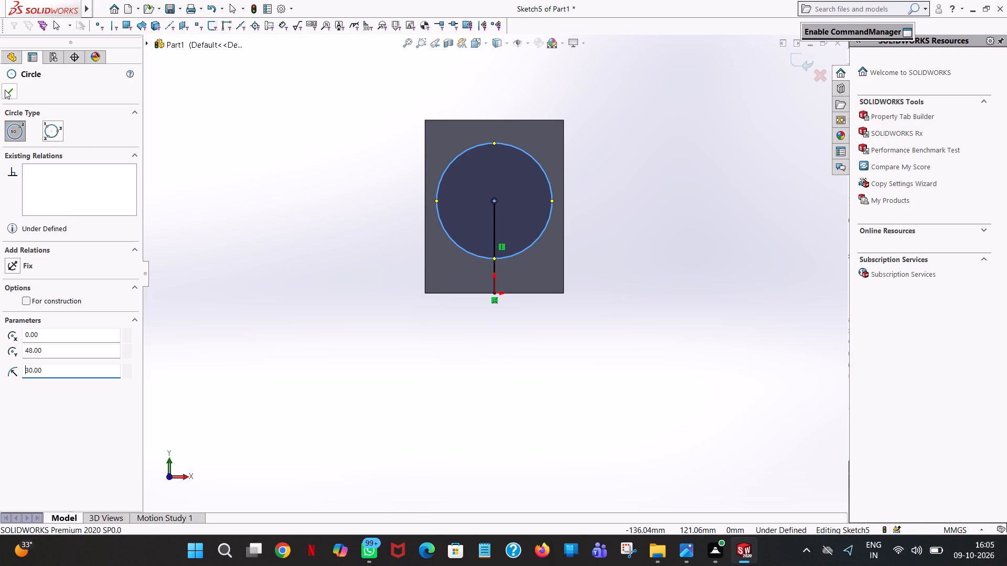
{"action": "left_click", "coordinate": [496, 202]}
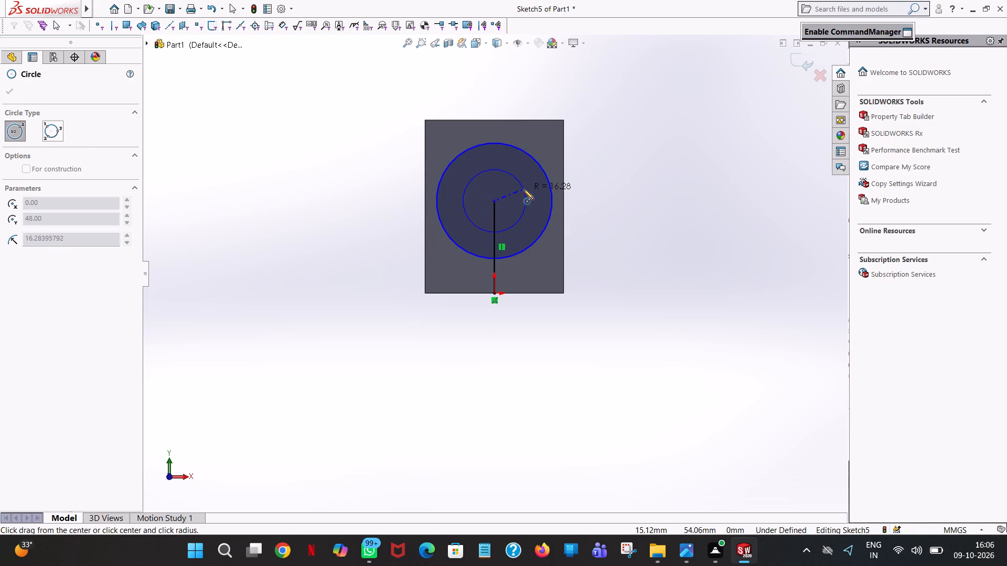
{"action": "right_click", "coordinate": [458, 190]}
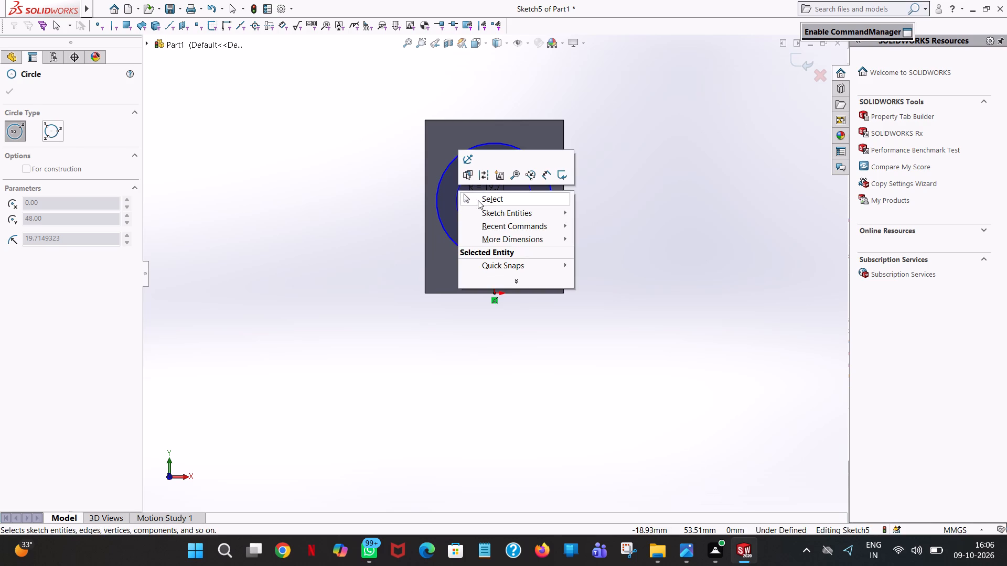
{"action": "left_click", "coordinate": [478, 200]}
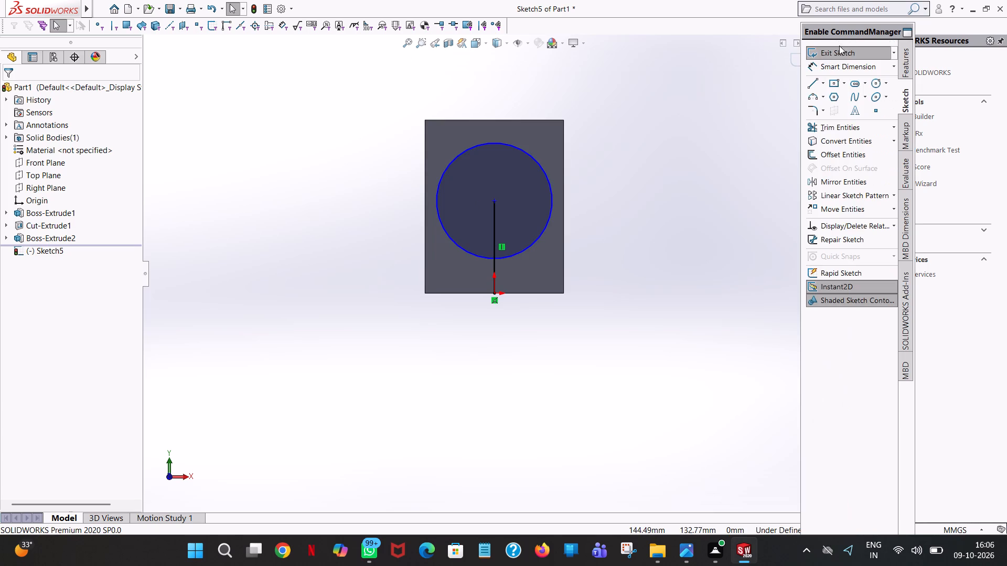
Trim away the 48 mm vertical helper line, inside and below the circle, leaving only the circle.
{"action": "left_click", "coordinate": [830, 133]}
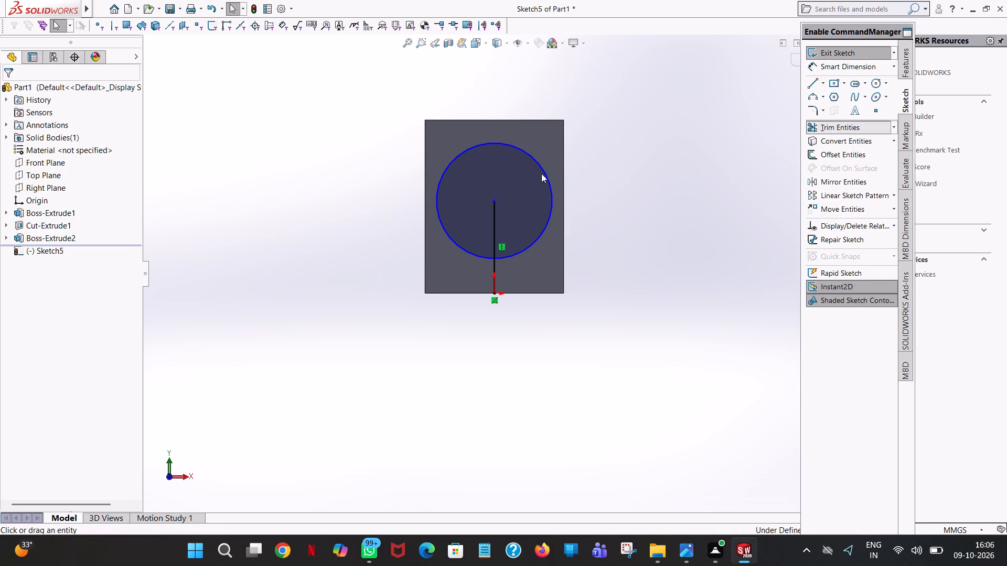
{"action": "left_click", "coordinate": [492, 209]}
{"action": "left_click", "coordinate": [497, 281]}
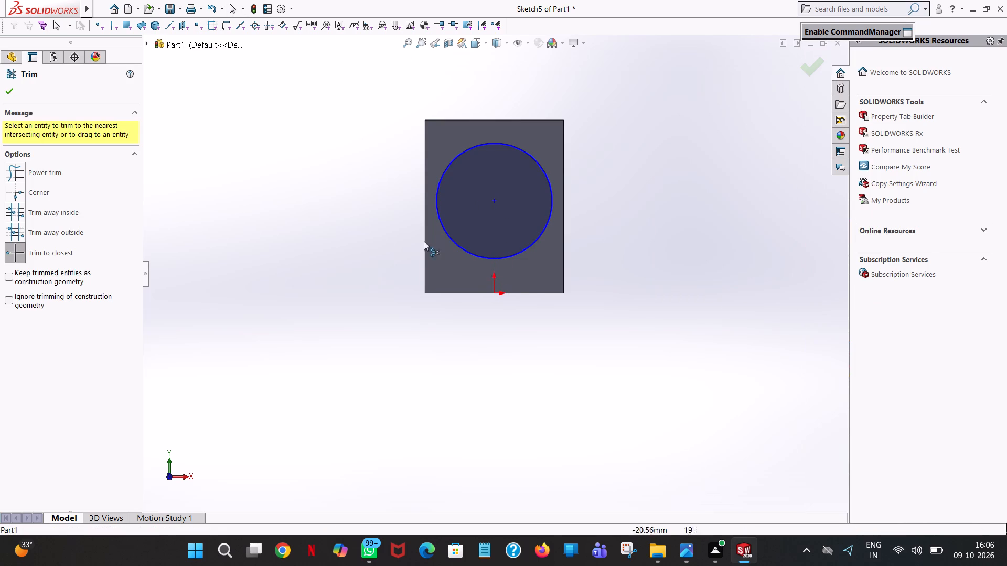
{"action": "left_click_drag", "start_coordinate": [10, 200], "coordinate": [37, 173]}
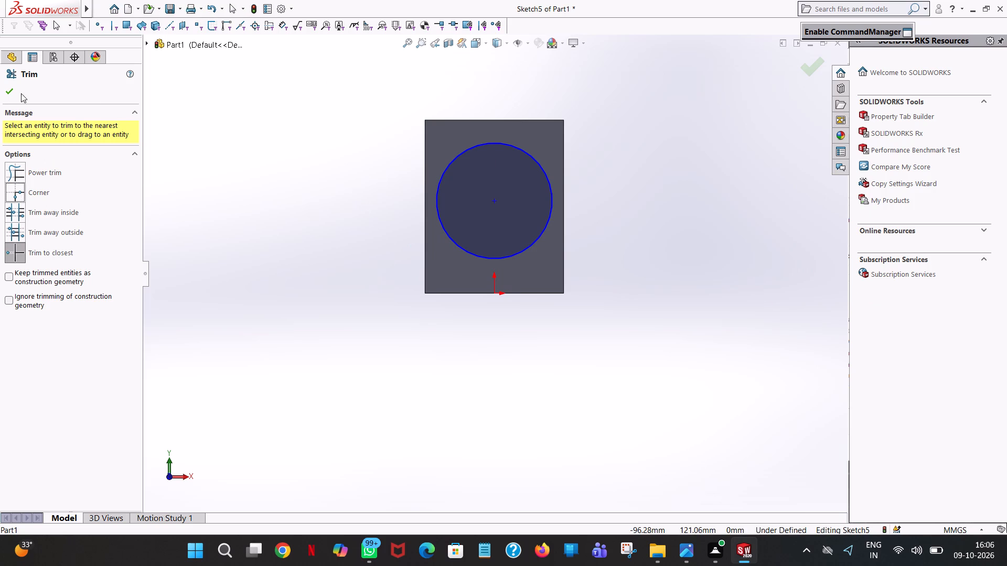
{"action": "left_click", "coordinate": [5, 92]}
{"action": "left_click", "coordinate": [655, 160]}
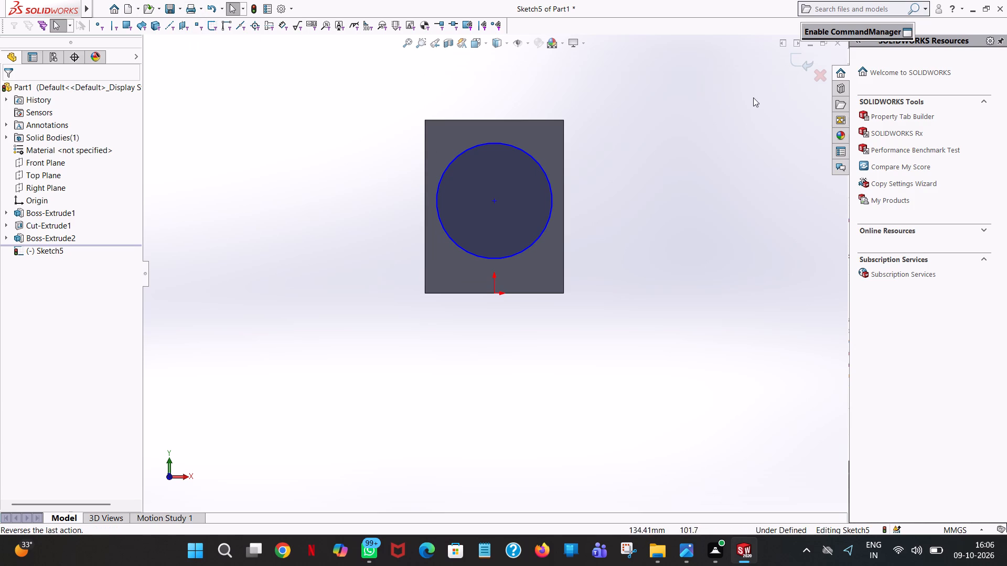
Draw a closed rectangle of lines across the bottom of the face, 30 mm high and 72 mm wide, from corner to corner.
{"action": "left_click", "coordinate": [813, 89]}
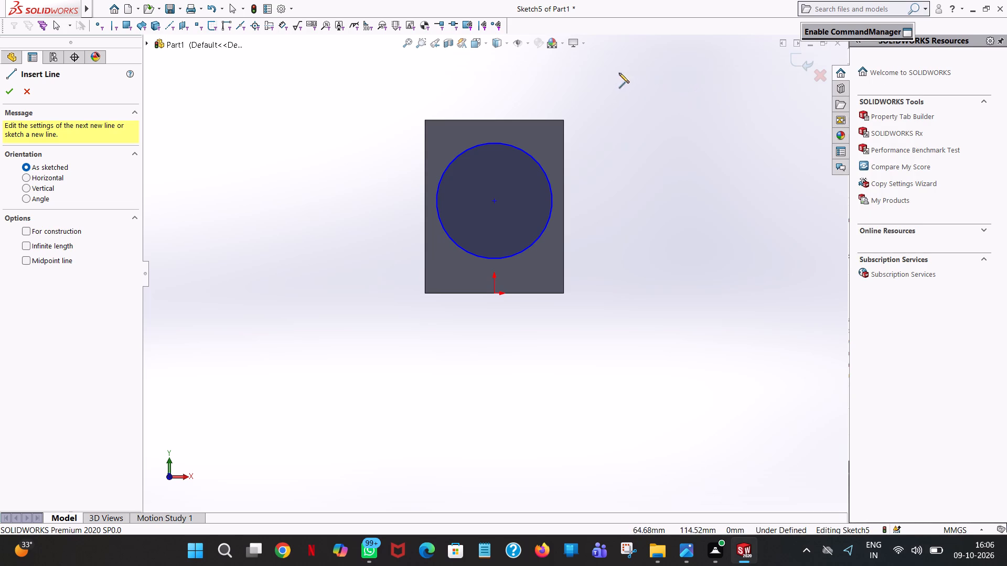
{"action": "left_click", "coordinate": [424, 291]}
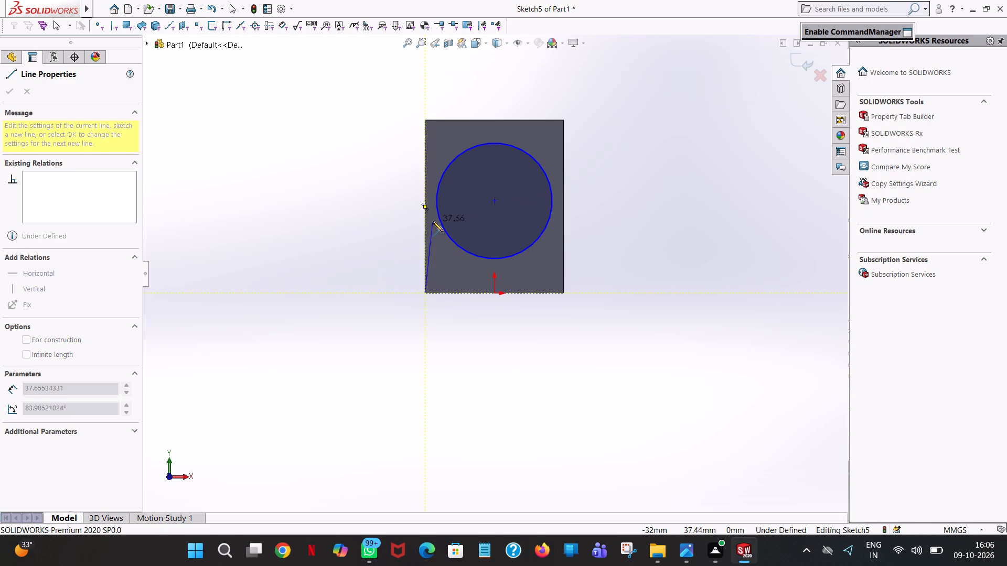
{"action": "left_click", "coordinate": [426, 221]}
{"action": "type", "text": "30"}
{"action": "key", "text": "Return"}
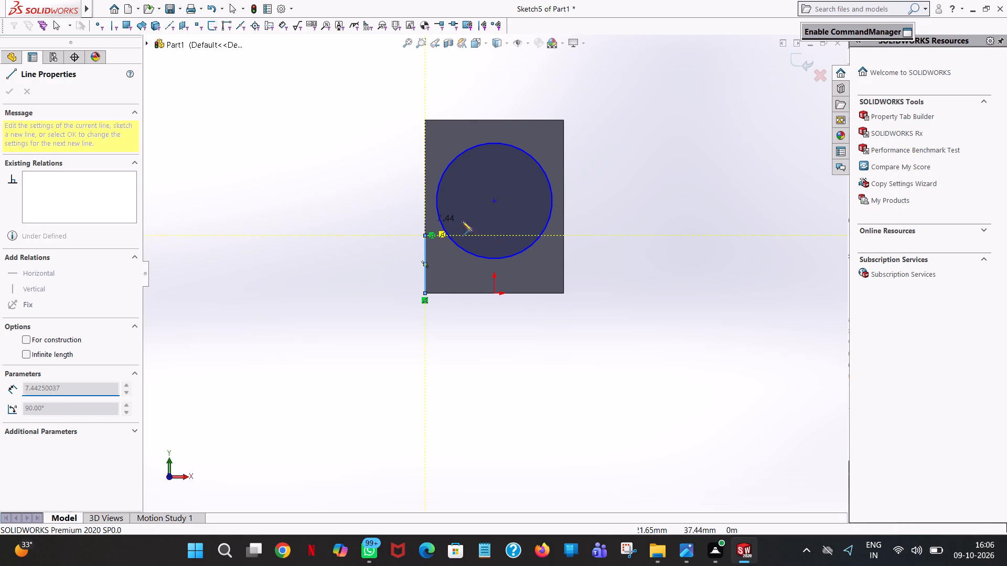
{"action": "left_click", "coordinate": [563, 236]}
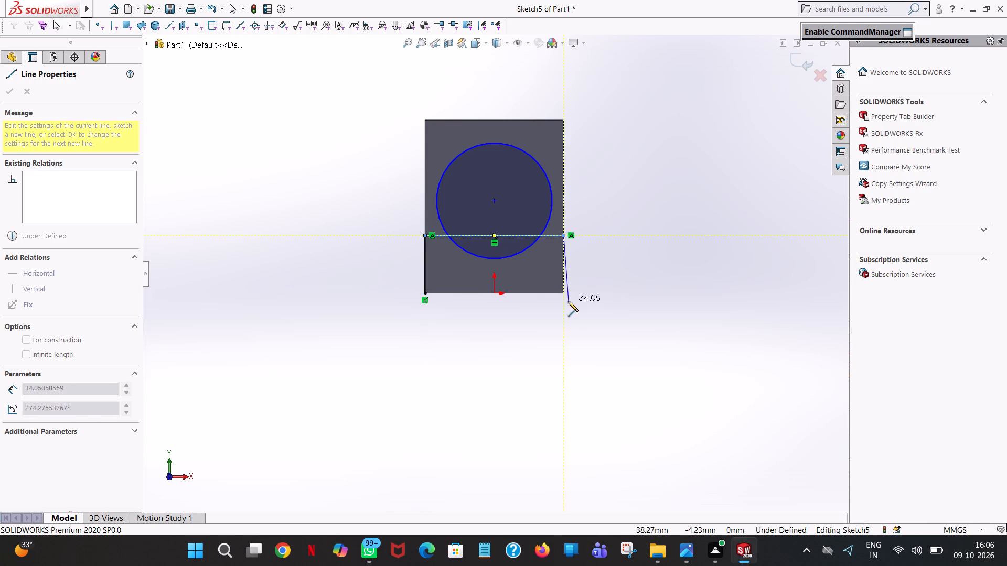
{"action": "left_click", "coordinate": [563, 292]}
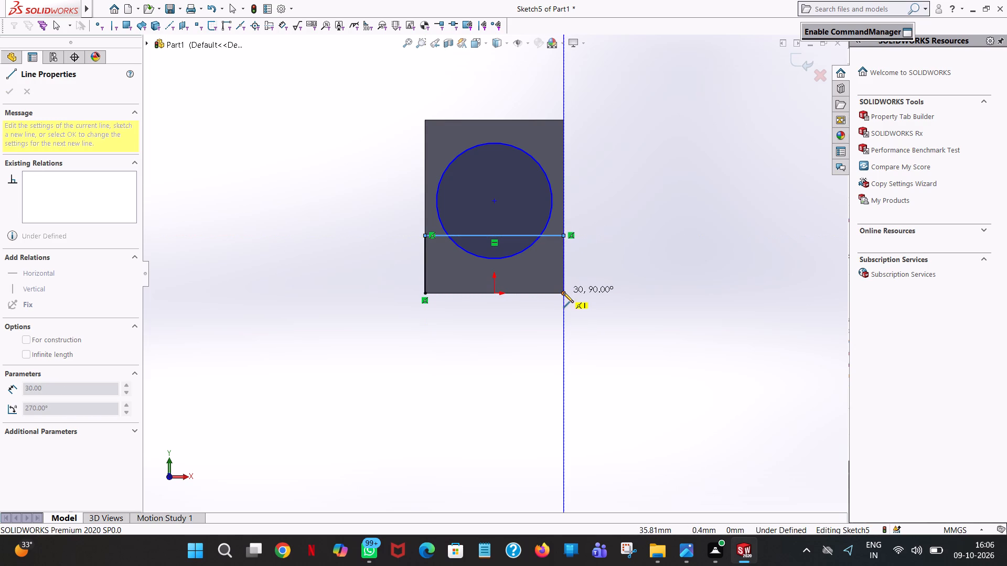
{"action": "left_click", "coordinate": [427, 293]}
{"action": "right_click", "coordinate": [427, 293]}
{"action": "left_click", "coordinate": [452, 295]}
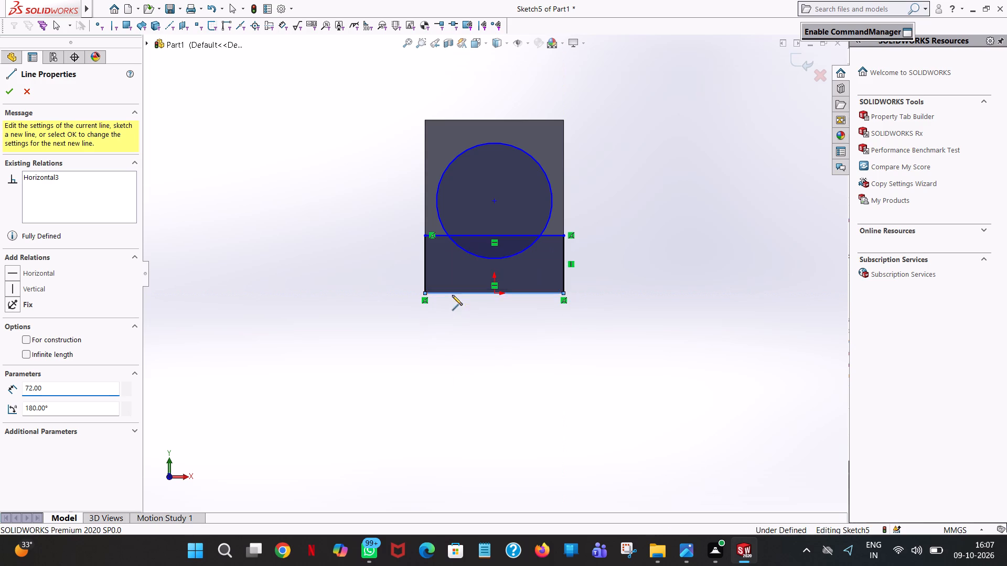
{"action": "right_click", "coordinate": [453, 298]}
{"action": "left_click", "coordinate": [463, 307]}
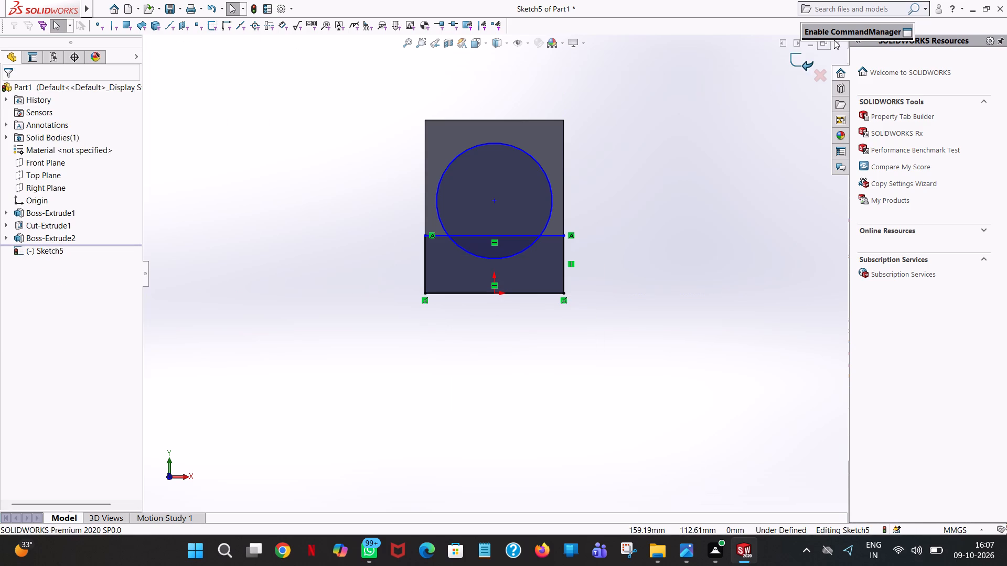
Trim the portion of the rectangle's upper edge that lies inside the circle.
{"action": "left_click", "coordinate": [839, 128]}
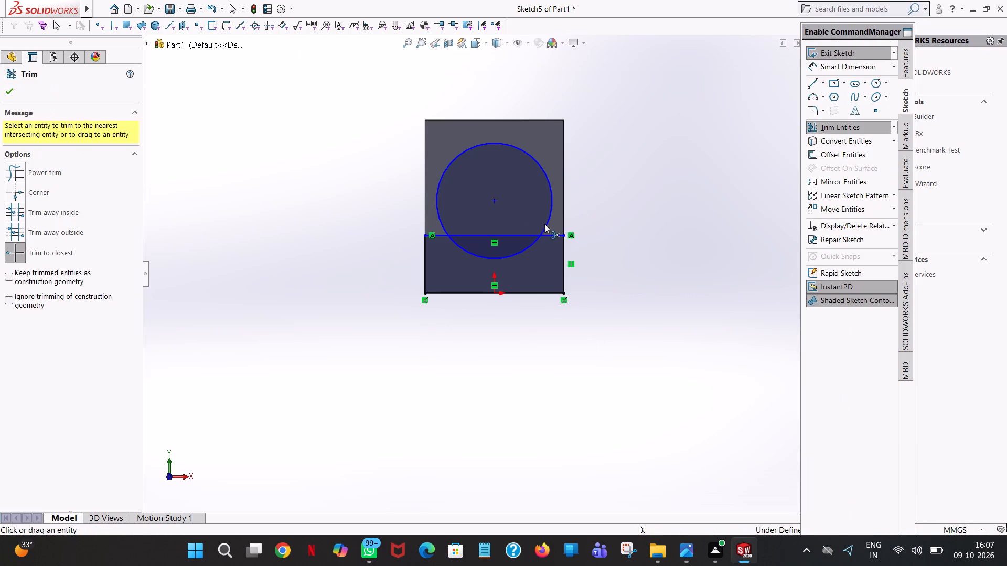
{"action": "left_click", "coordinate": [516, 234]}
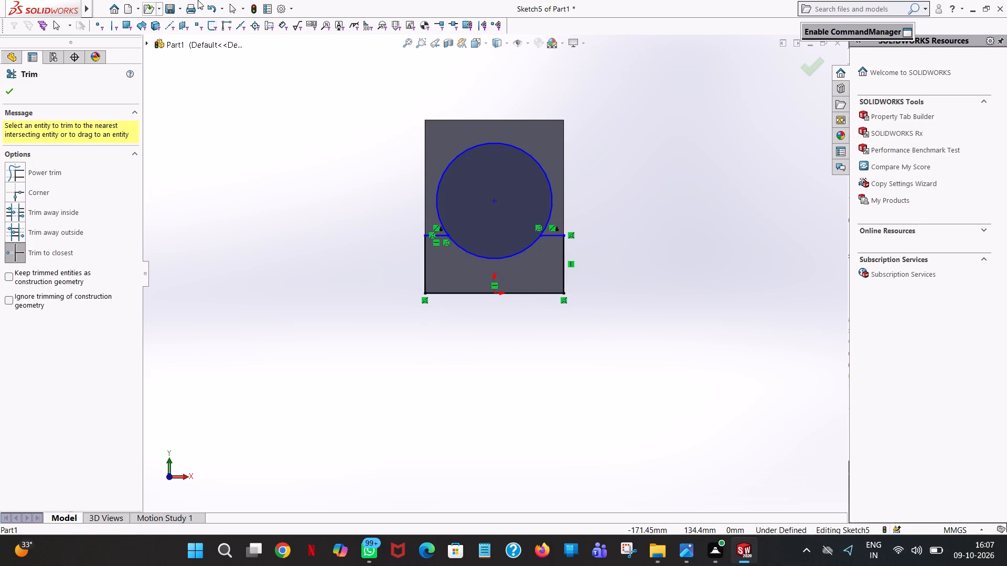
{"action": "left_click", "coordinate": [7, 89]}
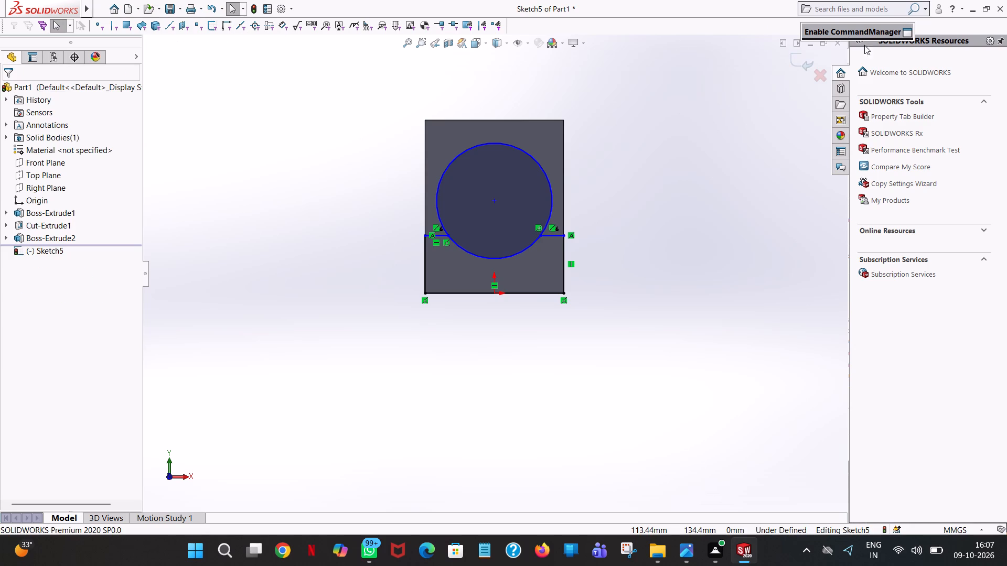
Draw a closed rectangle of lines across the top of the face, 24 mm high and 72 mm wide, from corner to corner.
{"action": "left_click", "coordinate": [812, 84]}
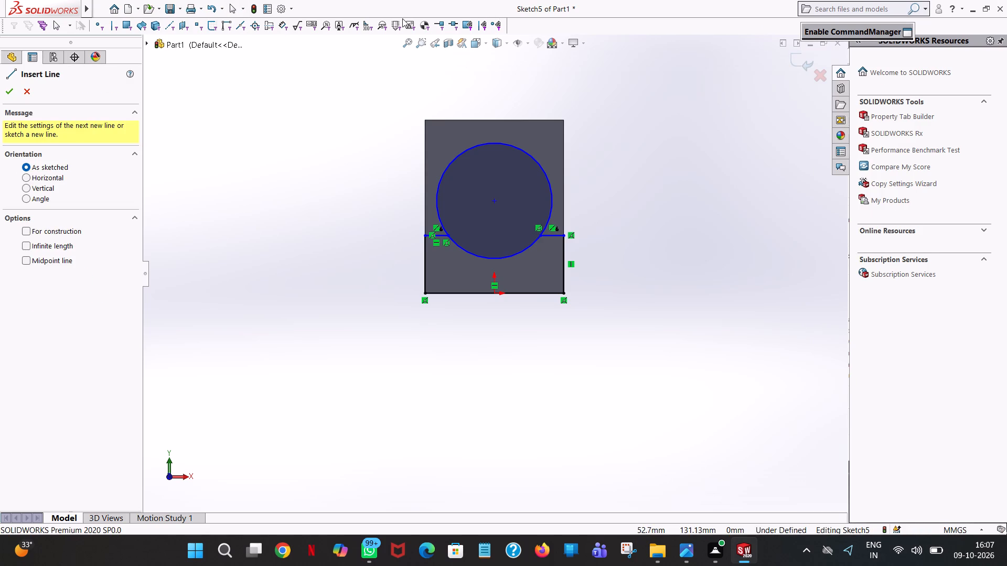
{"action": "left_click", "coordinate": [563, 120]}
{"action": "left_click", "coordinate": [563, 154]}
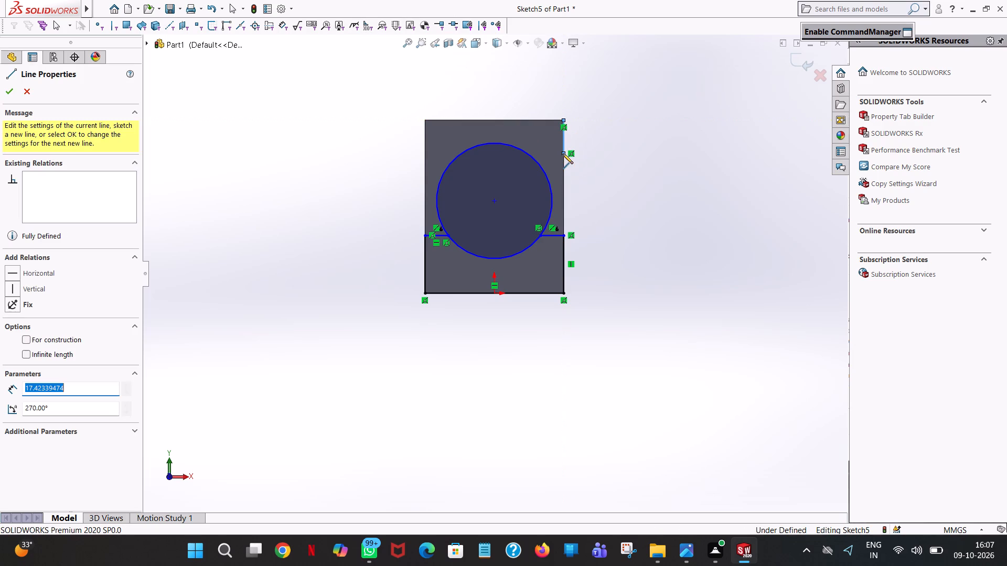
{"action": "type", "text": "21"}
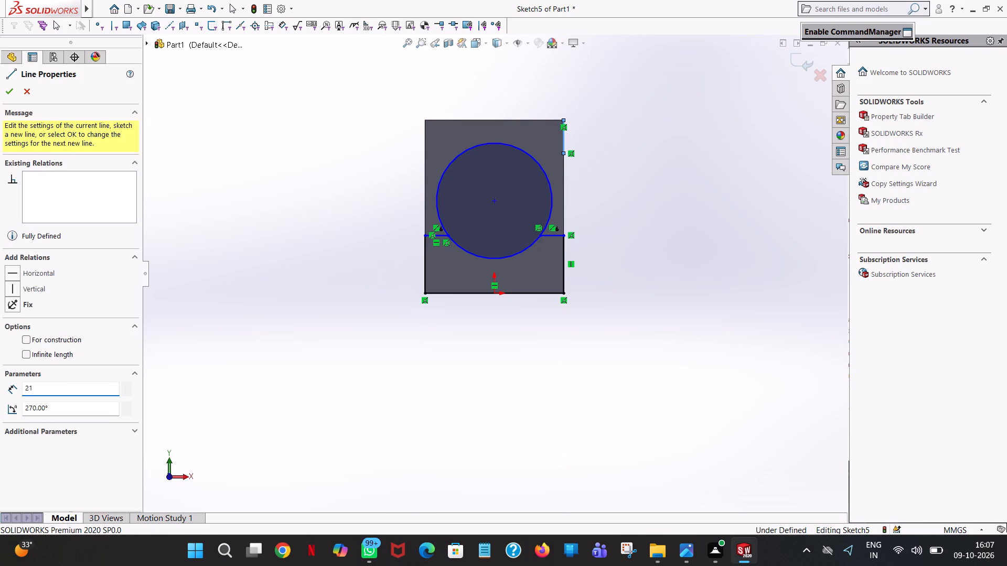
{"action": "key", "text": "BackSpace"}
{"action": "key", "text": "4"}
{"action": "key", "text": "Return"}
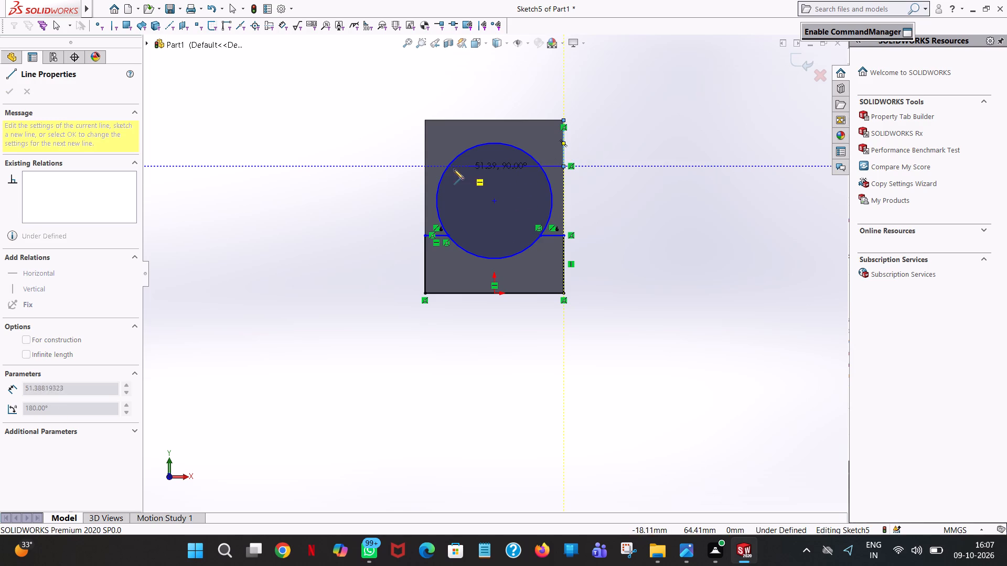
{"action": "left_click", "coordinate": [423, 166]}
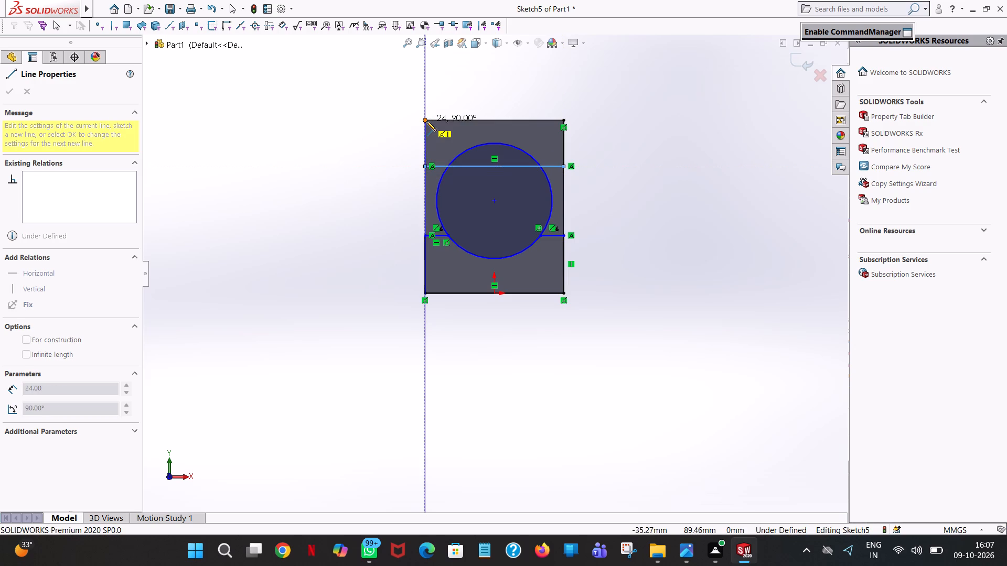
{"action": "left_click", "coordinate": [426, 121]}
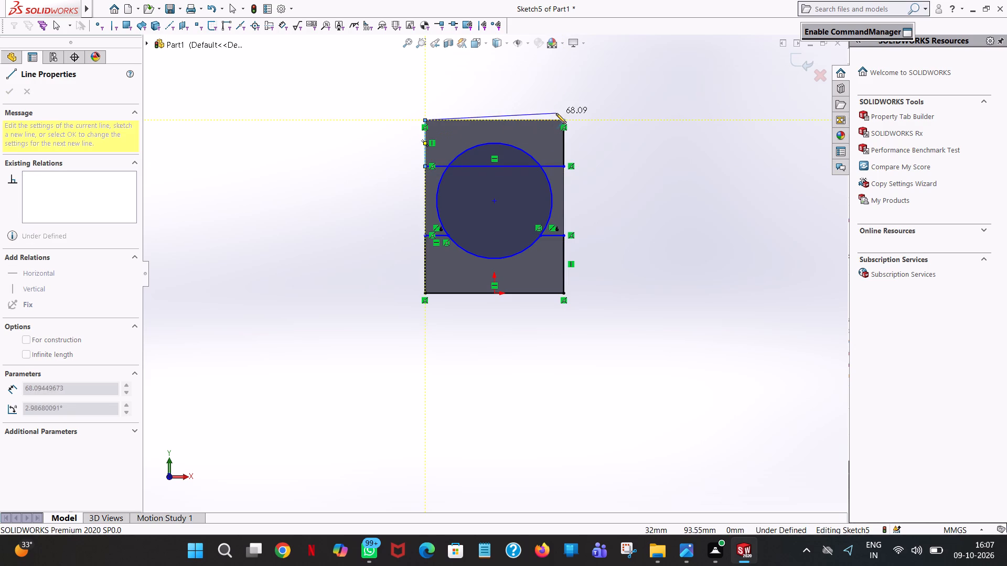
{"action": "left_click", "coordinate": [564, 120]}
{"action": "right_click", "coordinate": [564, 120]}
{"action": "left_click", "coordinate": [592, 126]}
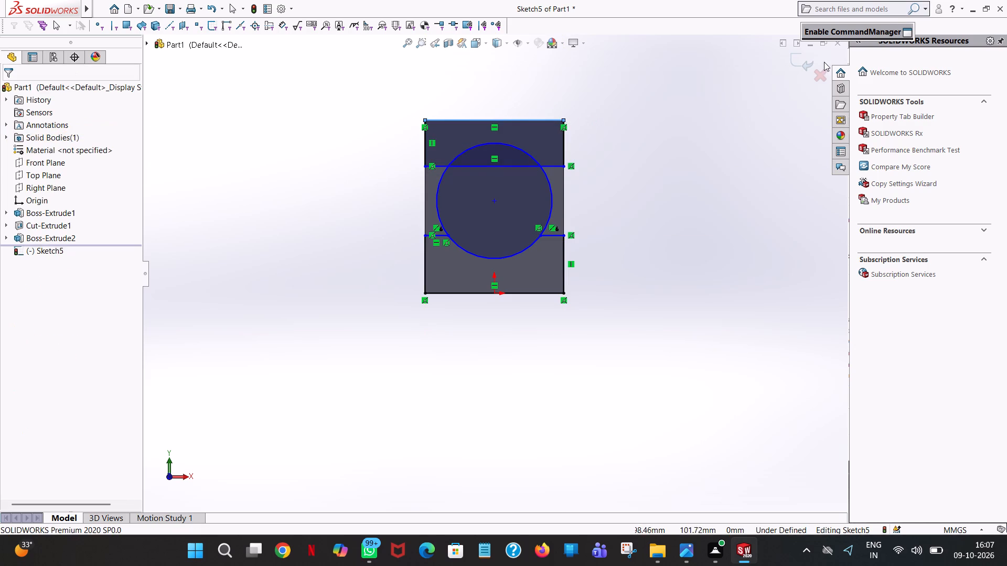
Trim the portion of the upper rectangle's lower edge that lies inside the circle.
{"action": "left_click", "coordinate": [844, 130]}
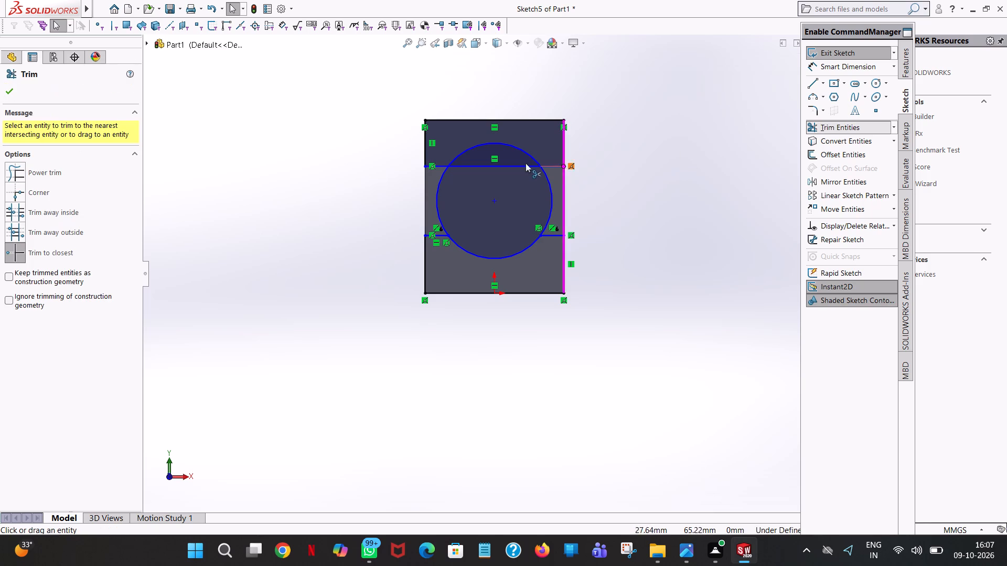
{"action": "left_click", "coordinate": [513, 166]}
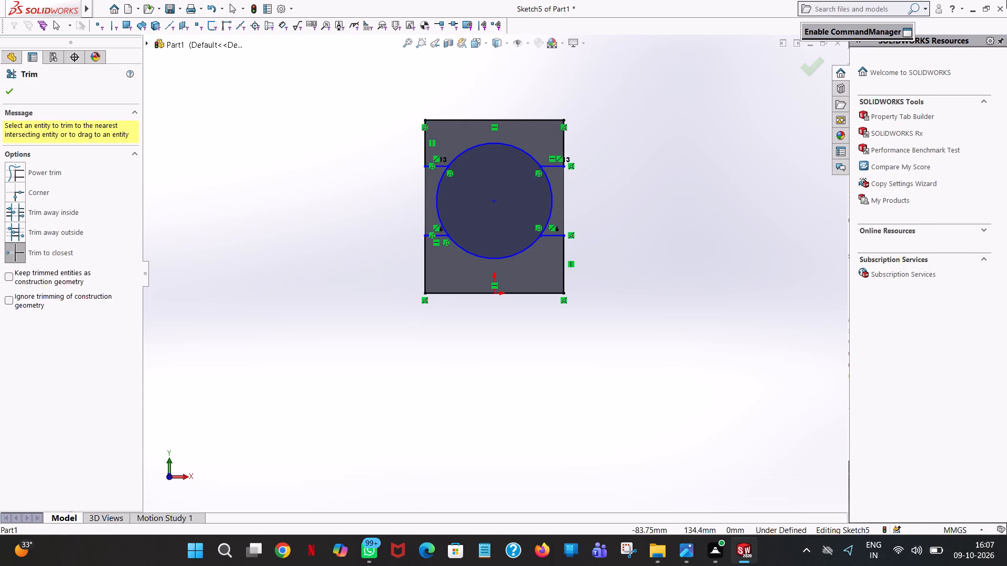
{"action": "left_click", "coordinate": [11, 91]}
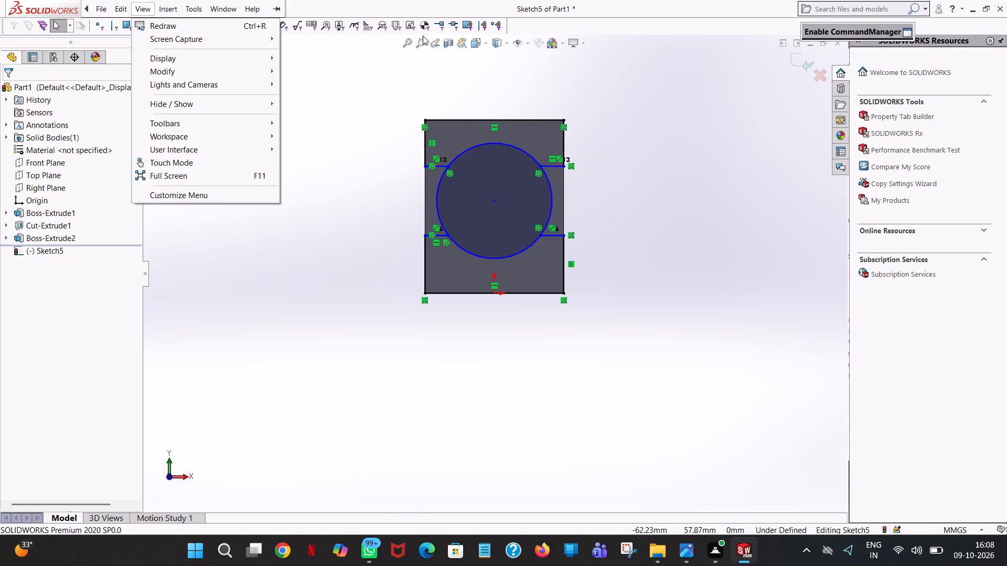
{"action": "left_click", "coordinate": [524, 79]}
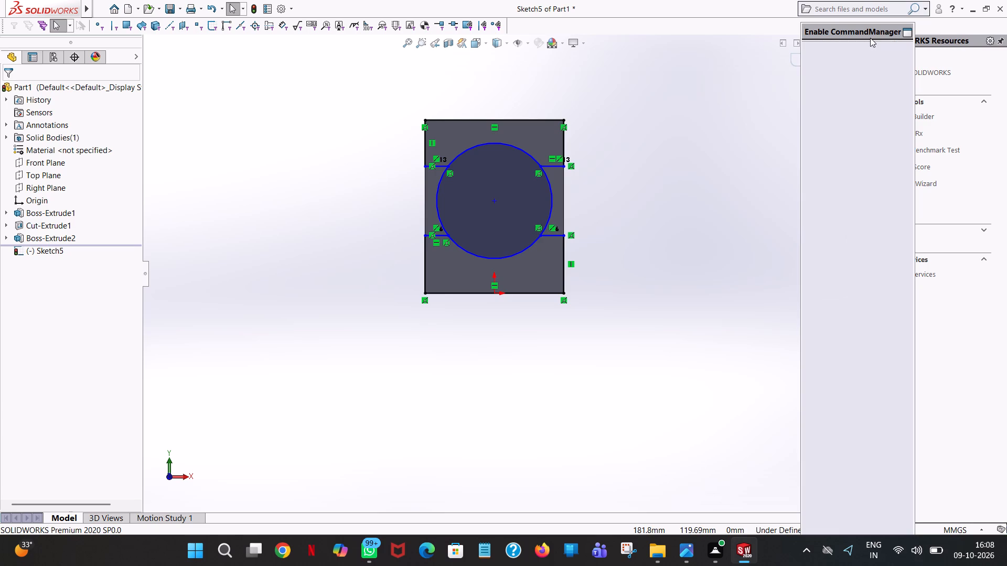
Draw a 36 mm vertical line along each side edge of the face, joining the outer ends of the upper and lower horizontal lines.
{"action": "left_click", "coordinate": [813, 82]}
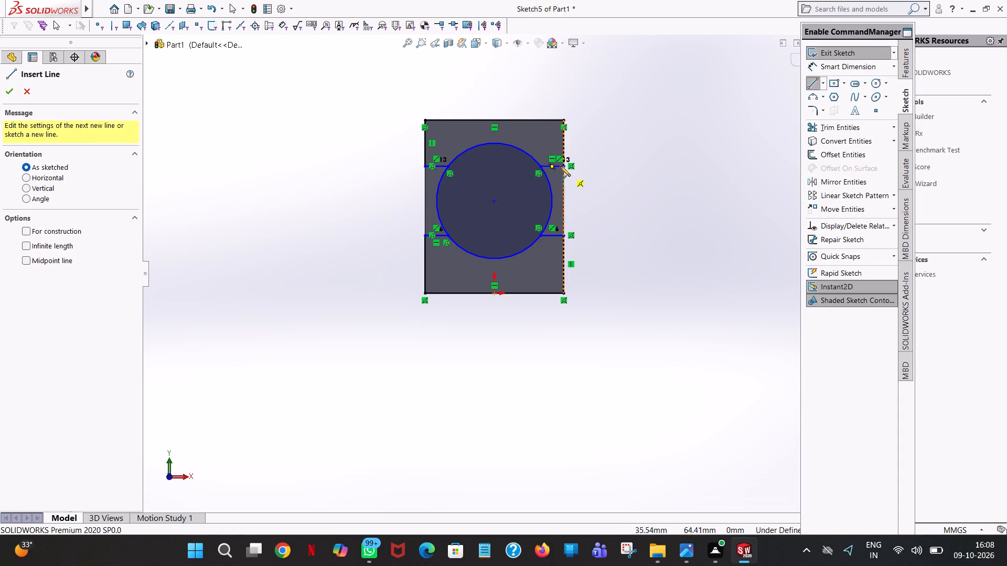
{"action": "left_click", "coordinate": [562, 167]}
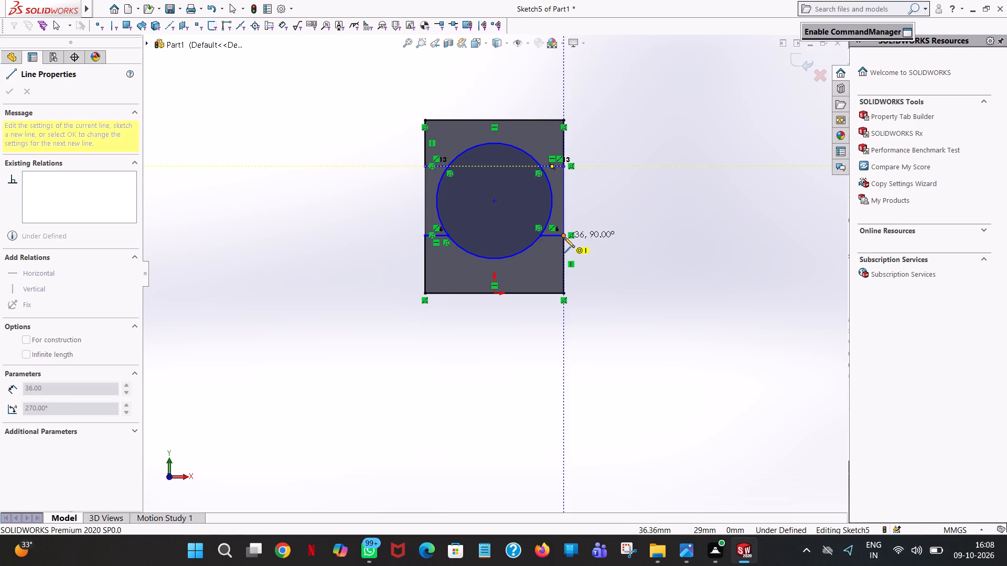
{"action": "left_click", "coordinate": [564, 237]}
{"action": "right_click", "coordinate": [564, 237]}
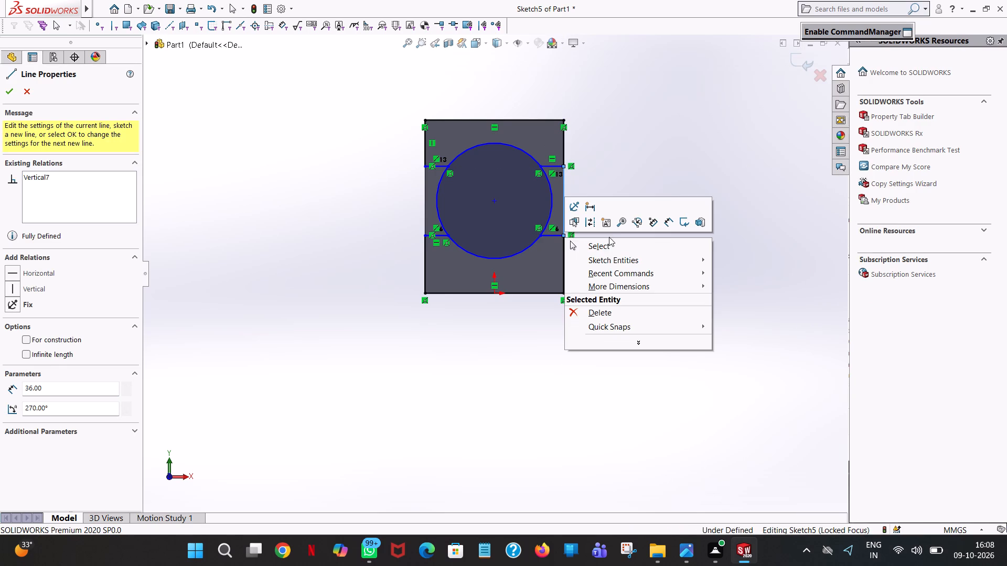
{"action": "left_click", "coordinate": [609, 243]}
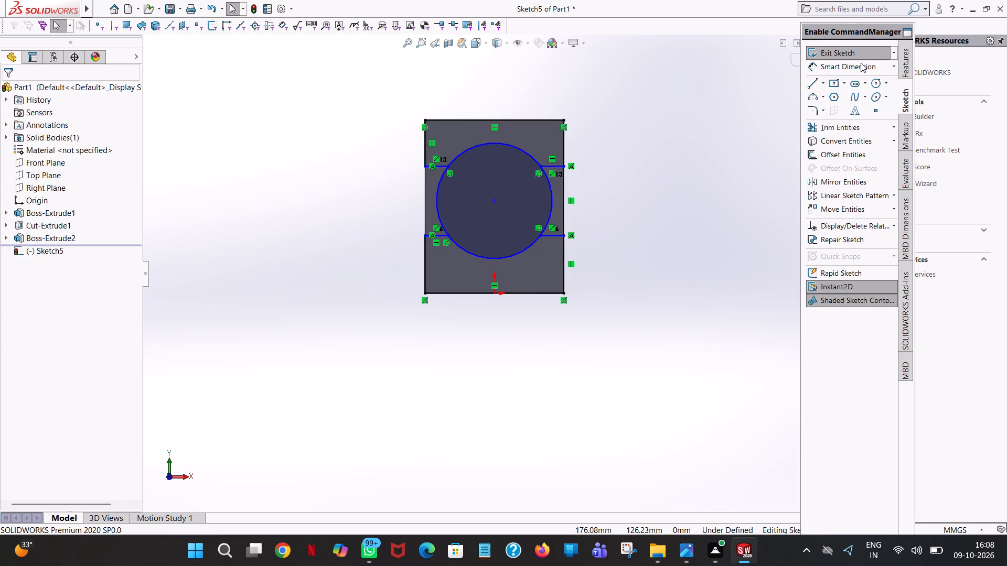
{"action": "left_click", "coordinate": [807, 86]}
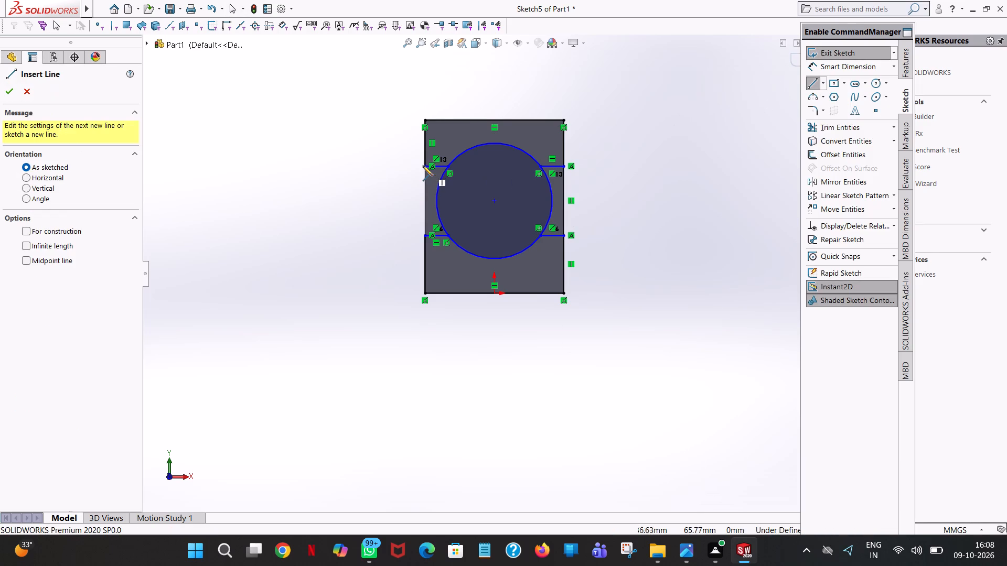
{"action": "left_click", "coordinate": [423, 166]}
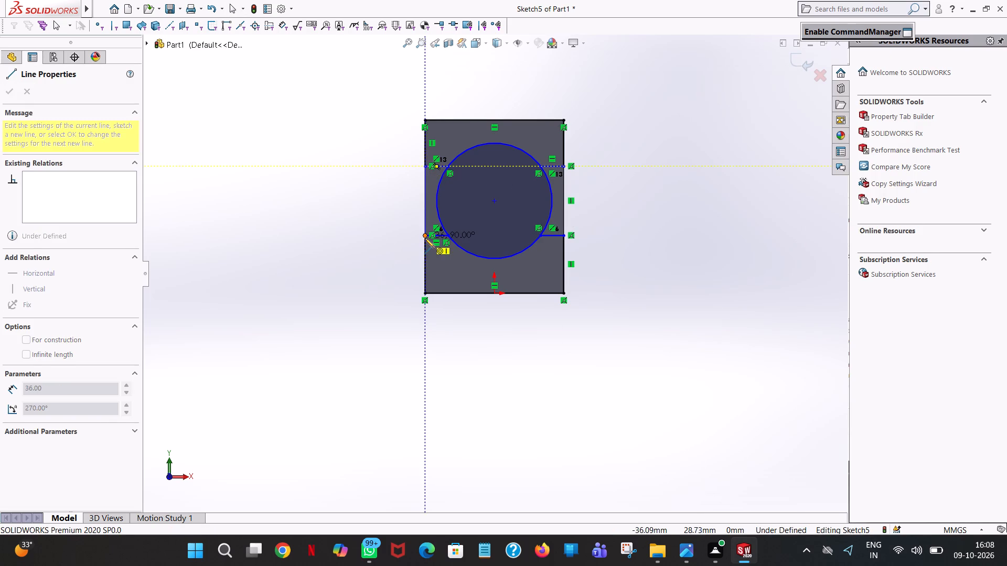
{"action": "left_click", "coordinate": [425, 238]}
{"action": "right_click", "coordinate": [425, 238]}
{"action": "left_click", "coordinate": [451, 243]}
{"action": "left_click", "coordinate": [322, 163]}
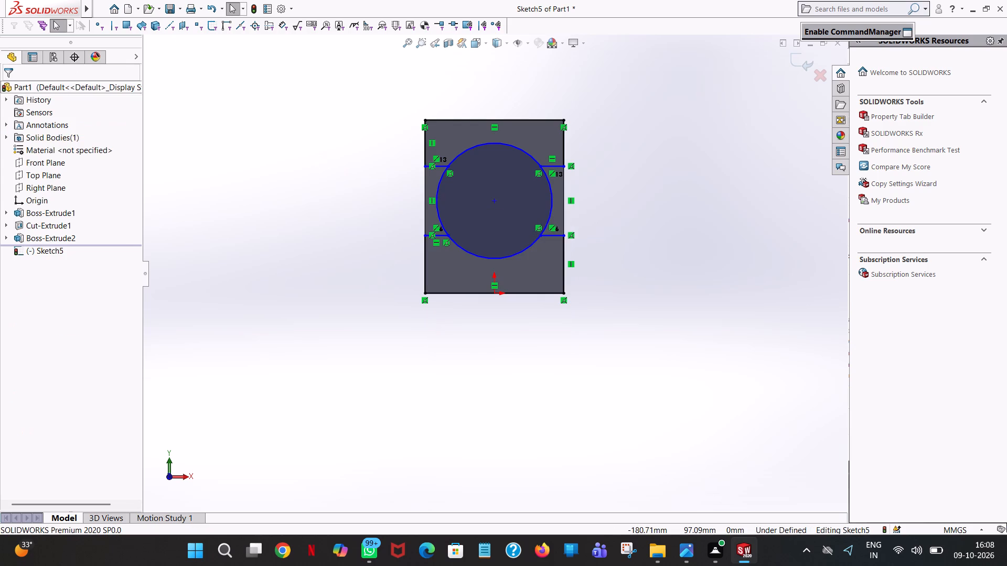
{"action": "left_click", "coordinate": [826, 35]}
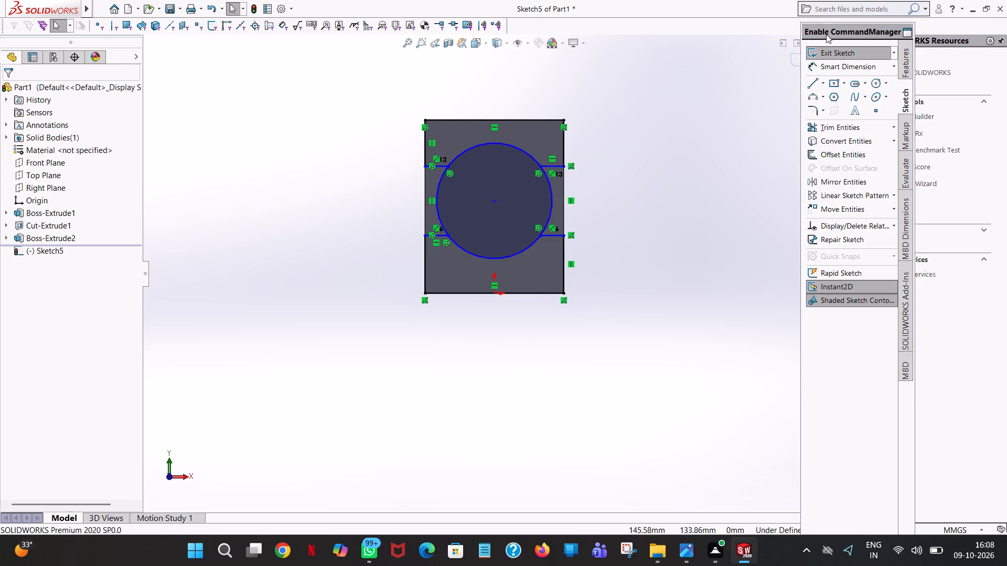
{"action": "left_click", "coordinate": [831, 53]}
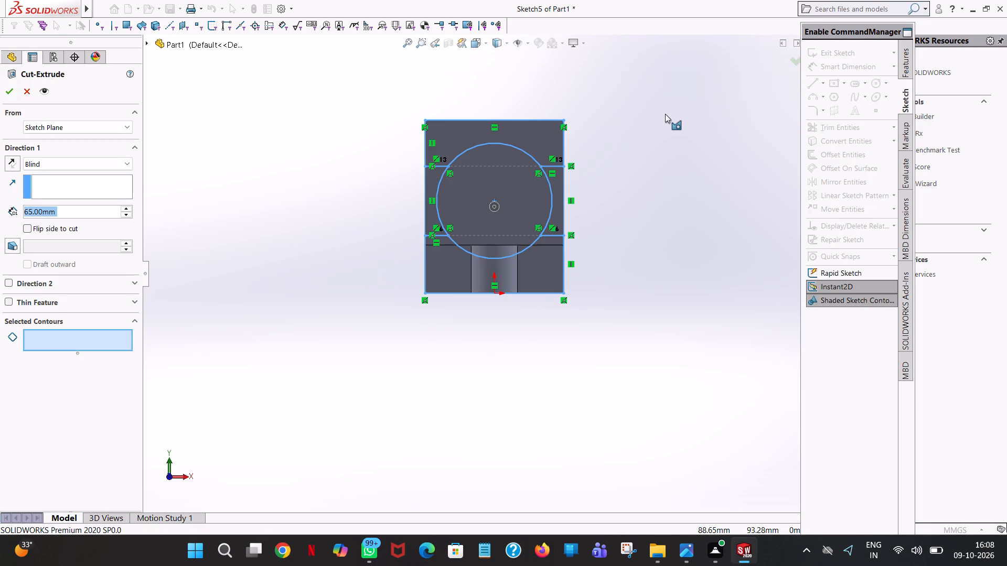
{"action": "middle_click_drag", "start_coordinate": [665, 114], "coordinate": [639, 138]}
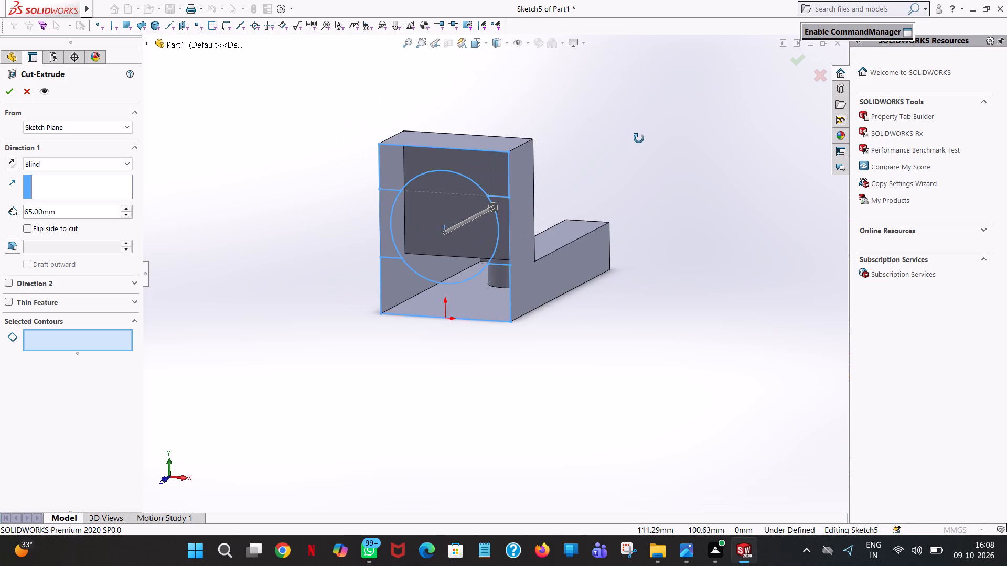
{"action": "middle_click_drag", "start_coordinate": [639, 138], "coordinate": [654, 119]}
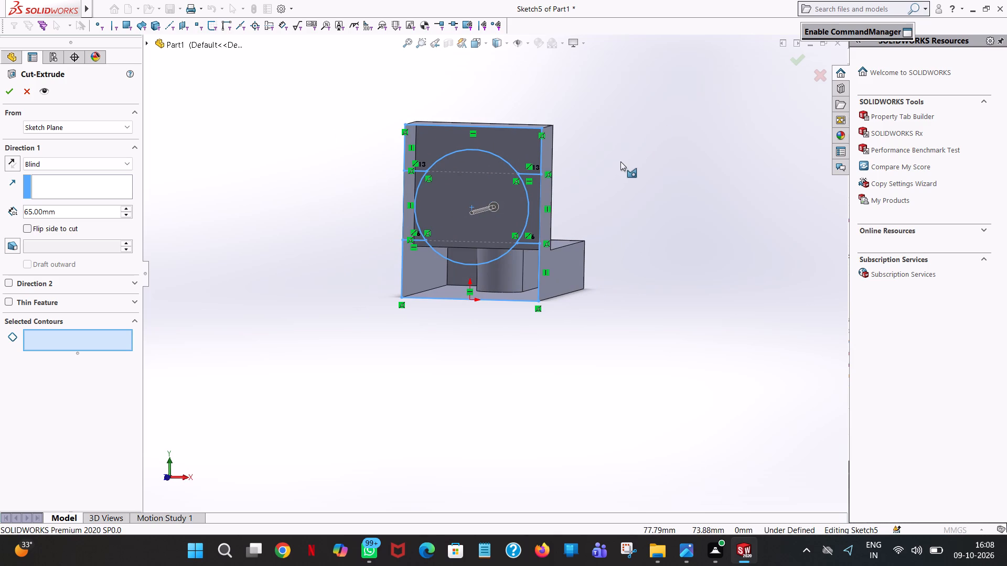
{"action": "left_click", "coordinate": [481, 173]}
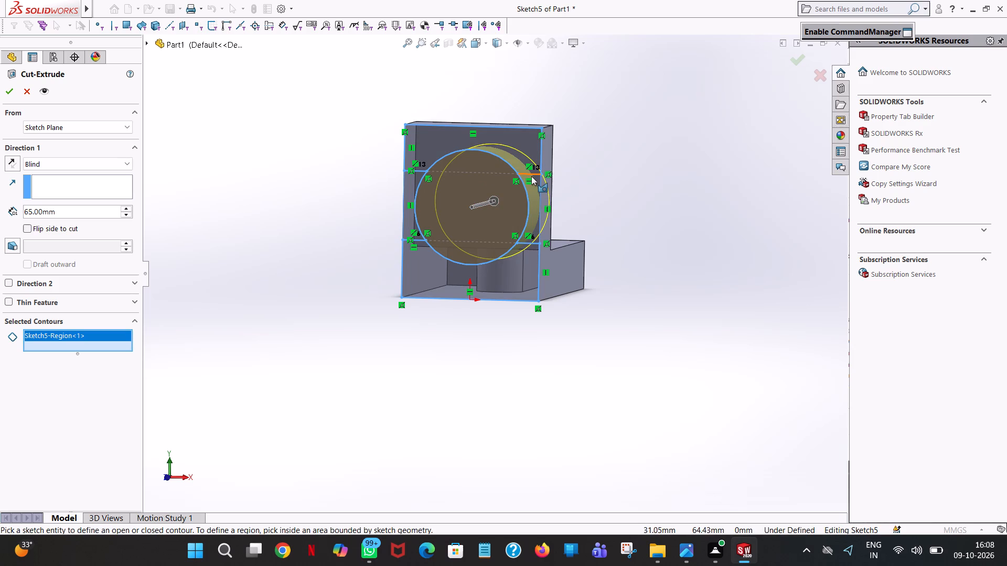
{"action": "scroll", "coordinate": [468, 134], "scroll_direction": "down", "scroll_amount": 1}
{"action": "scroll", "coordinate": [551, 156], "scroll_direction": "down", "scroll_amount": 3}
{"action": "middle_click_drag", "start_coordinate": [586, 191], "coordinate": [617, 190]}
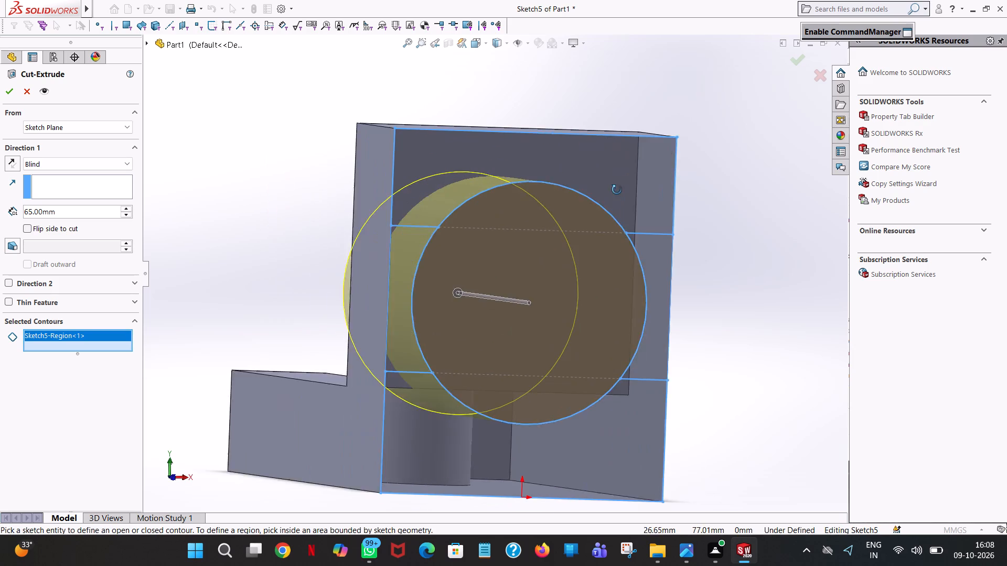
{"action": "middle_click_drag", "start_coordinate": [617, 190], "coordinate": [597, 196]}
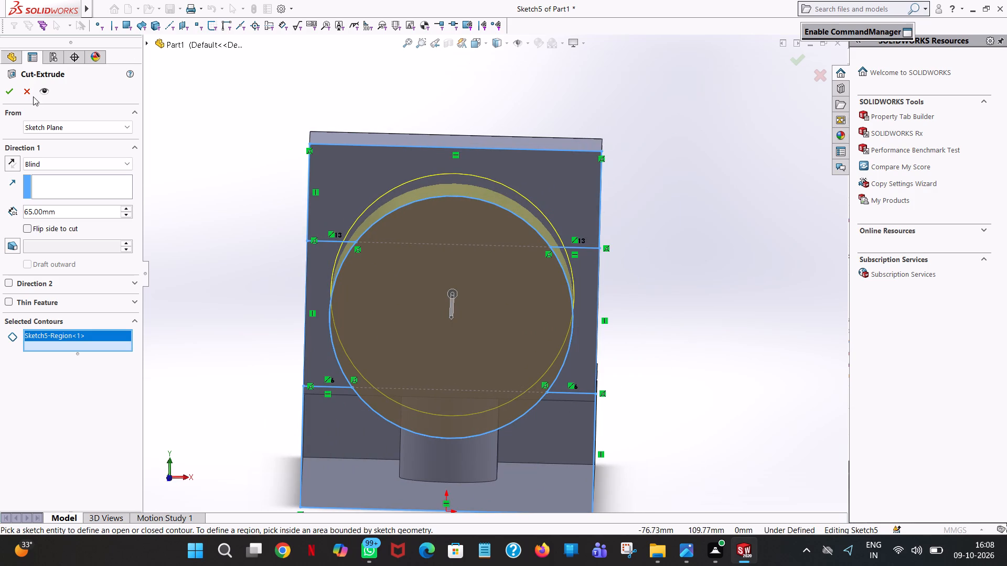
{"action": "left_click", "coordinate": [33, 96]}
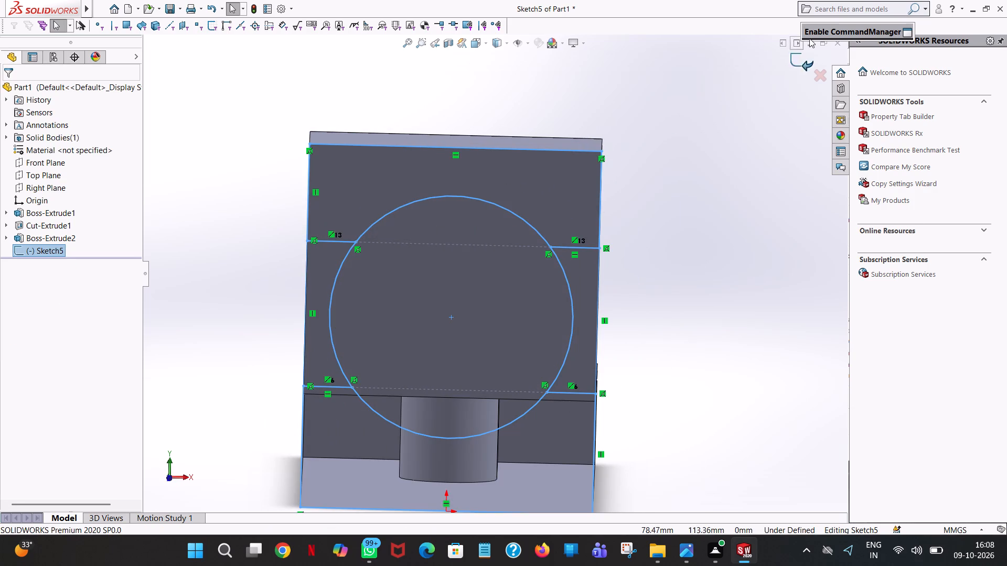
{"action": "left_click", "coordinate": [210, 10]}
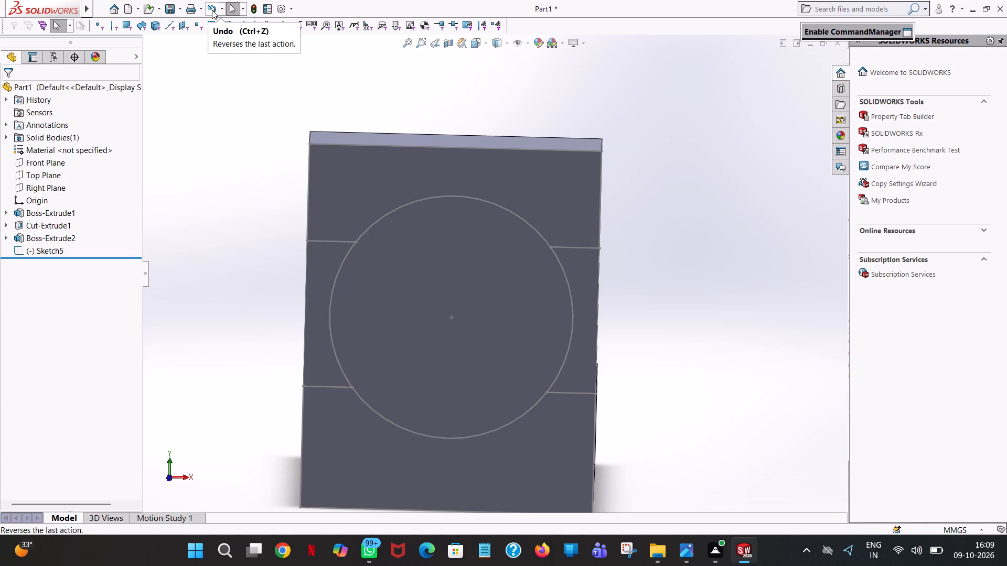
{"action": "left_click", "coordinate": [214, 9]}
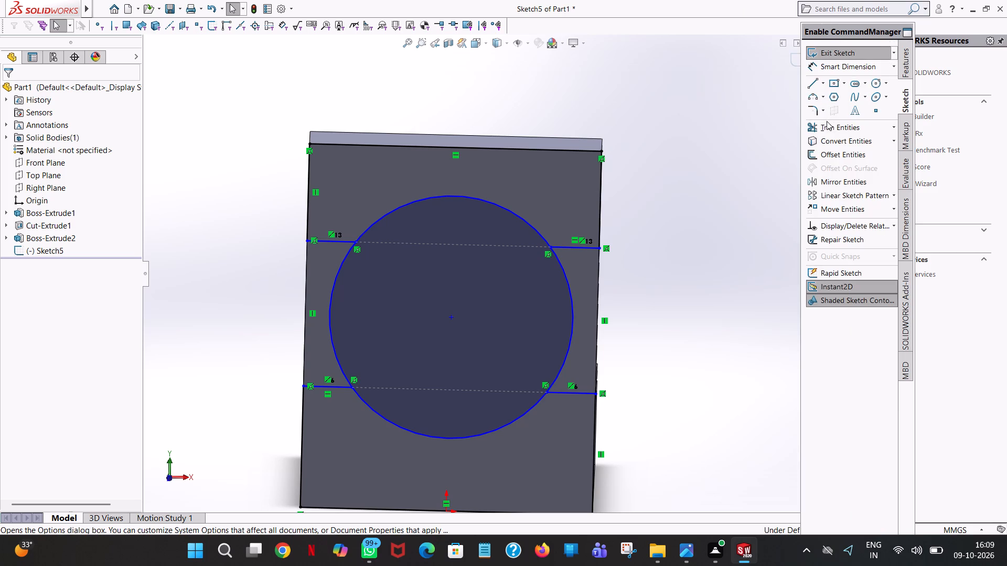
Trim away the circle's two side arcs between the horizontal lines, leaving only its upper and lower arcs.
{"action": "left_click", "coordinate": [827, 127]}
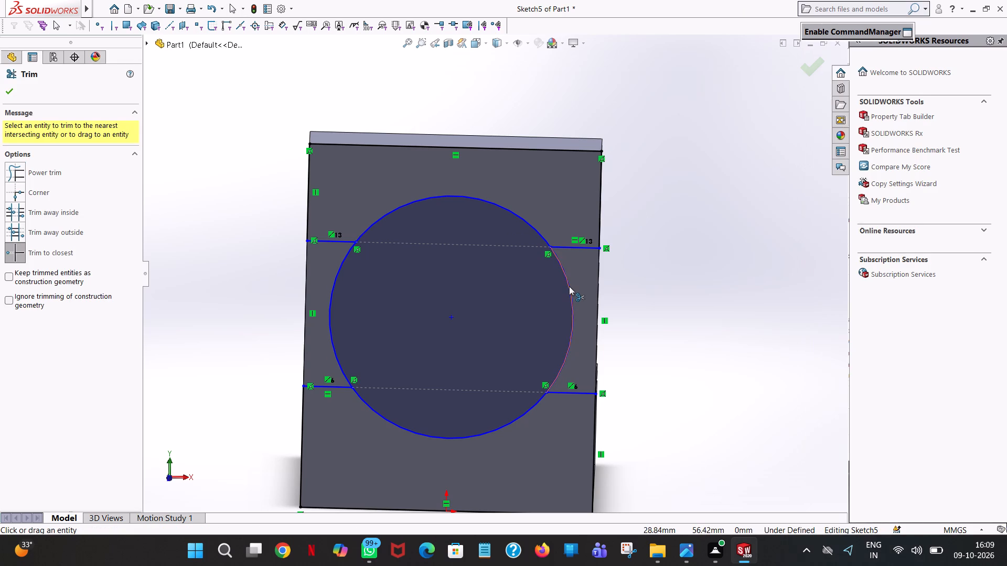
{"action": "left_click", "coordinate": [569, 286]}
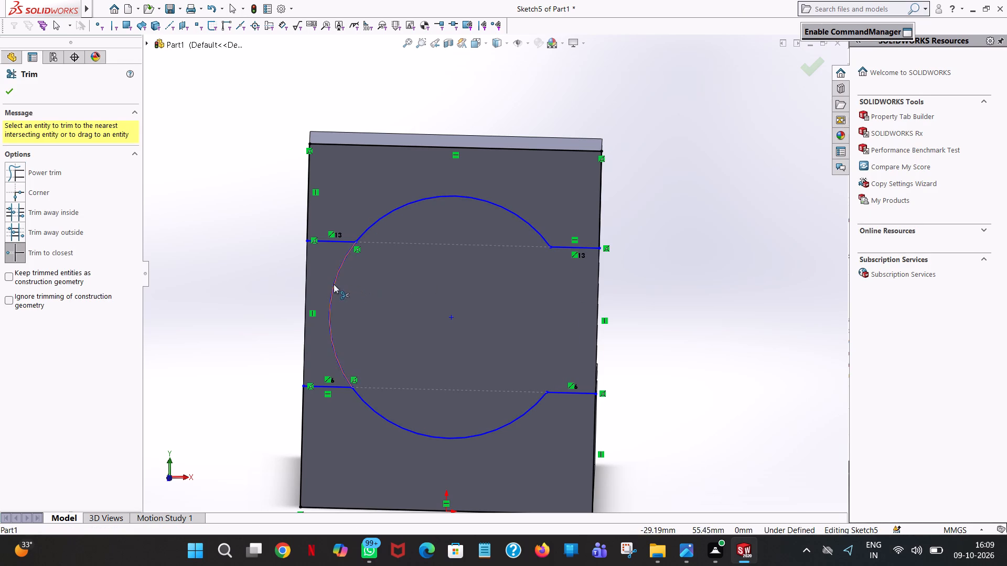
{"action": "left_click", "coordinate": [334, 284]}
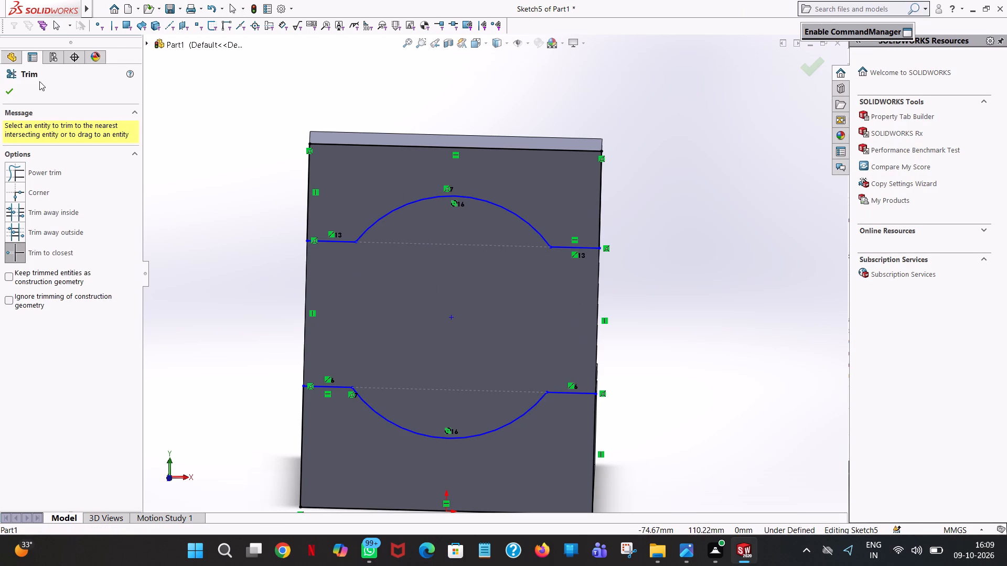
{"action": "left_click", "coordinate": [12, 91]}
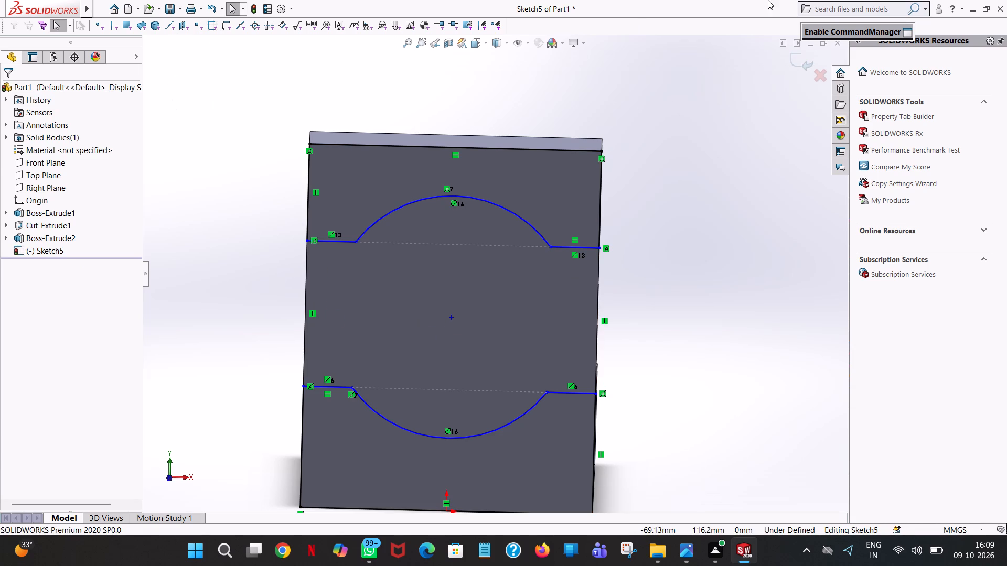
{"action": "left_click", "coordinate": [855, 30]}
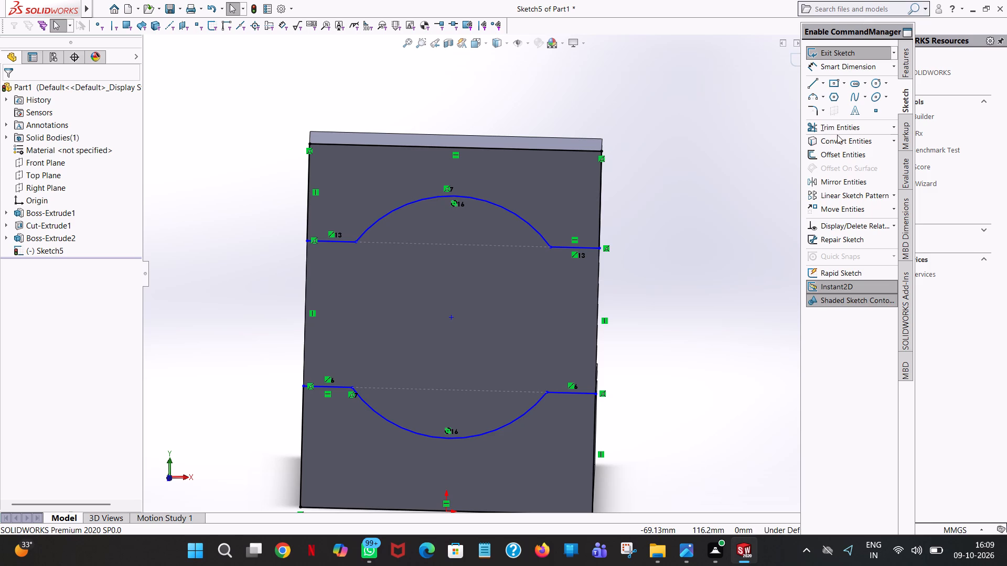
Extrude-cut the region enclosed by the two arcs and side lines 12 mm deep into the upright's face.
{"action": "left_click", "coordinate": [906, 68]}
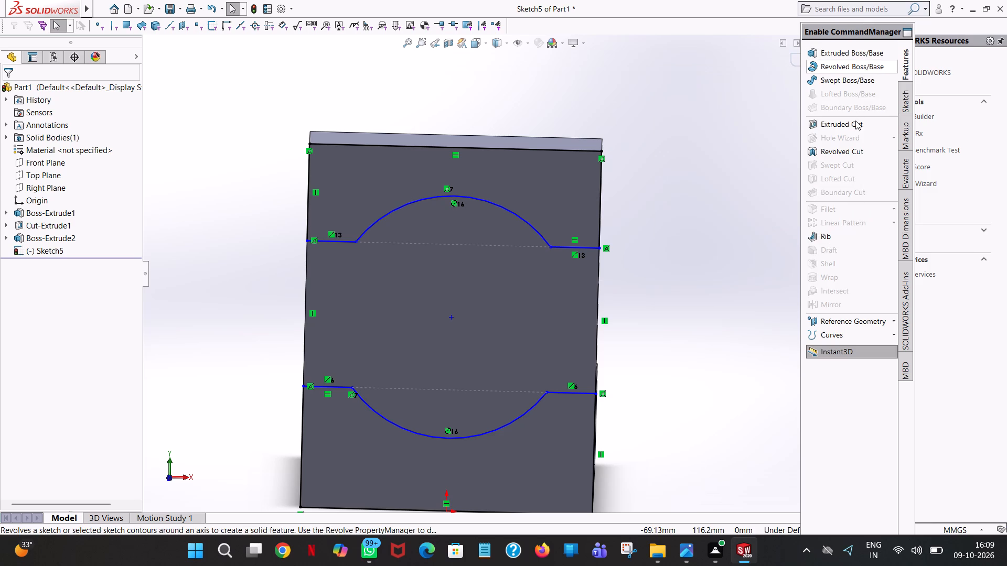
{"action": "left_click", "coordinate": [865, 124]}
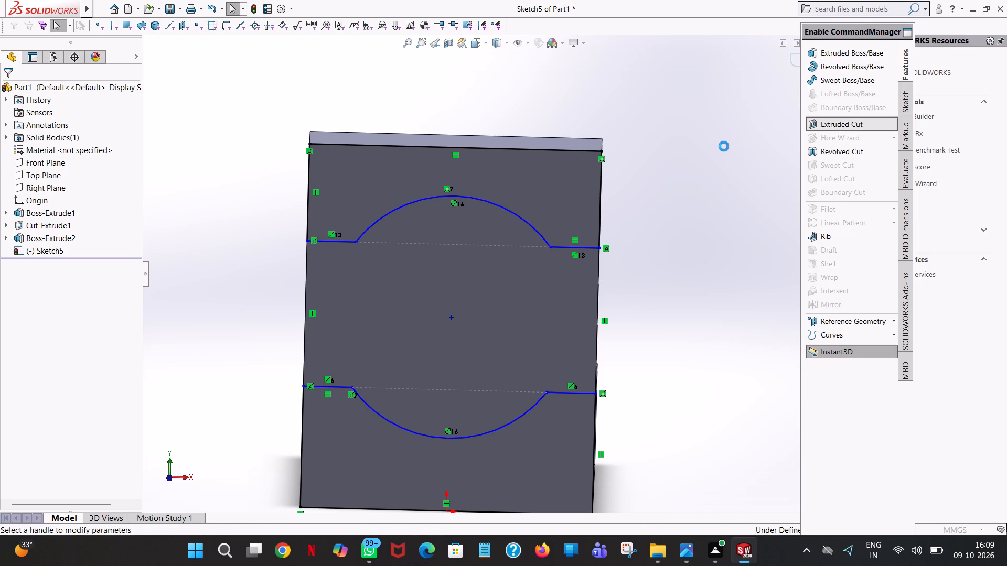
{"action": "left_click", "coordinate": [528, 311]}
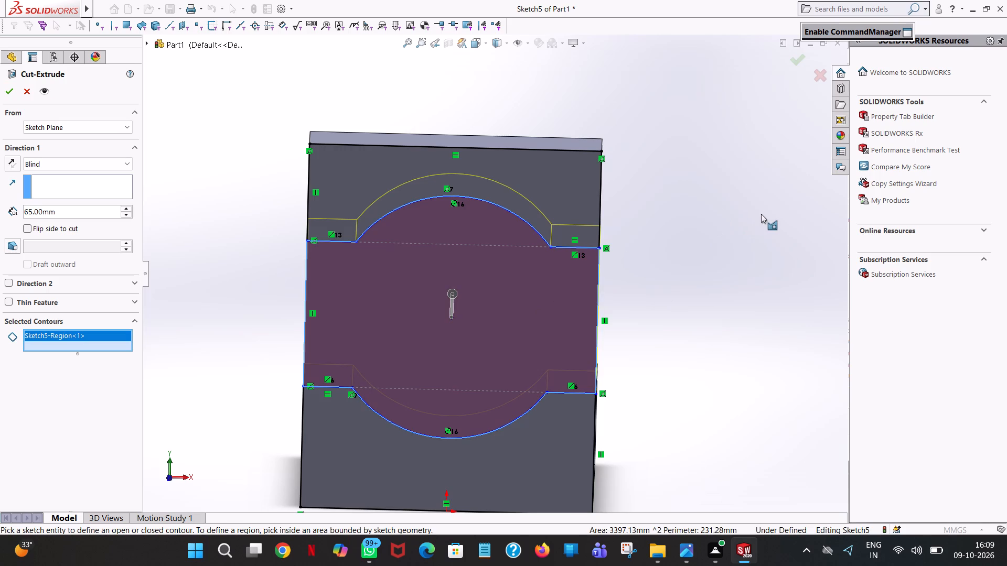
{"action": "left_click_drag", "start_coordinate": [766, 212], "coordinate": [724, 181]}
{"action": "middle_click_drag", "start_coordinate": [754, 203], "coordinate": [695, 229]}
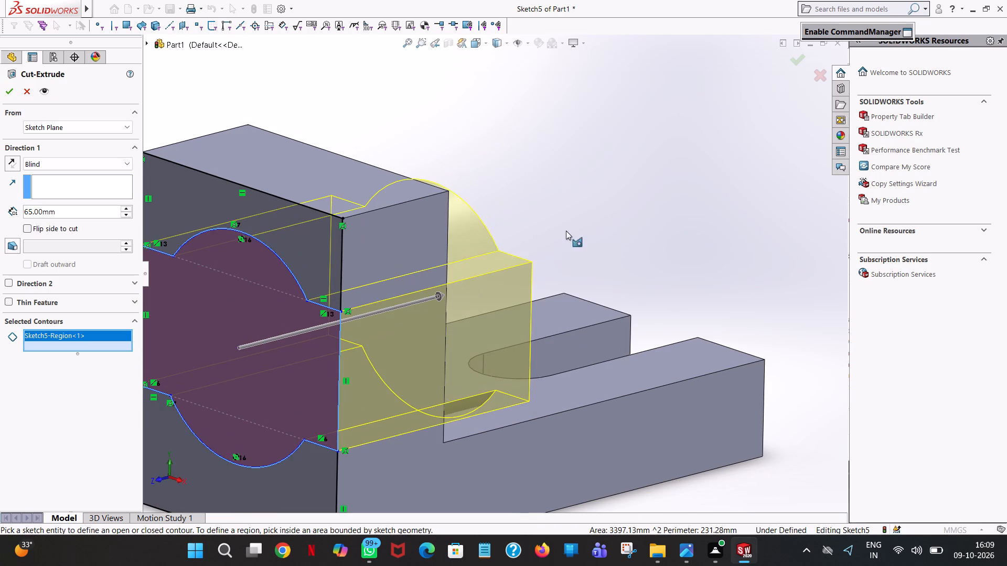
{"action": "scroll", "coordinate": [265, 242], "scroll_direction": "down", "scroll_amount": 1}
{"action": "scroll", "coordinate": [265, 242], "scroll_direction": "up", "scroll_amount": 2}
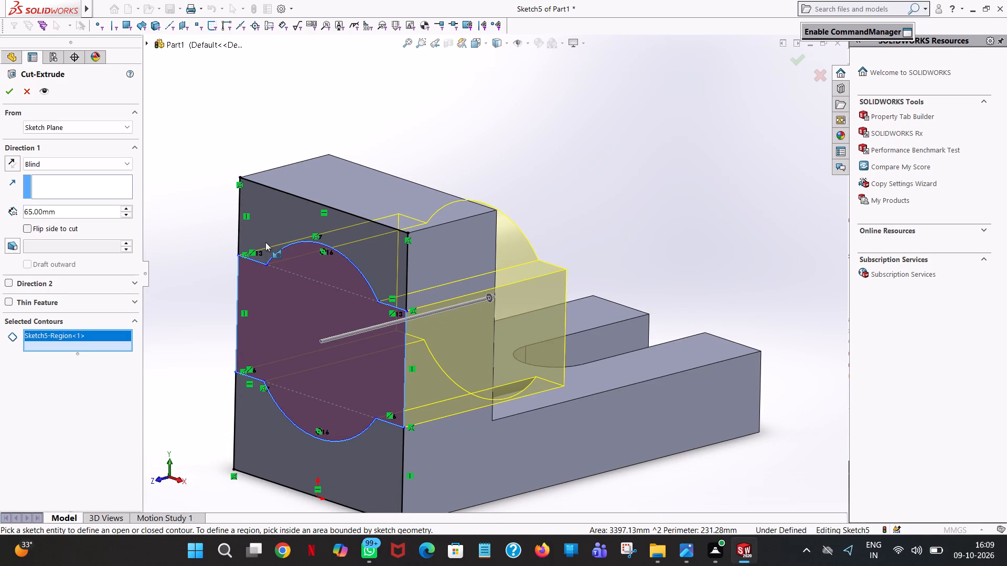
{"action": "double_click", "coordinate": [88, 214]}
{"action": "type", "text": "12"}
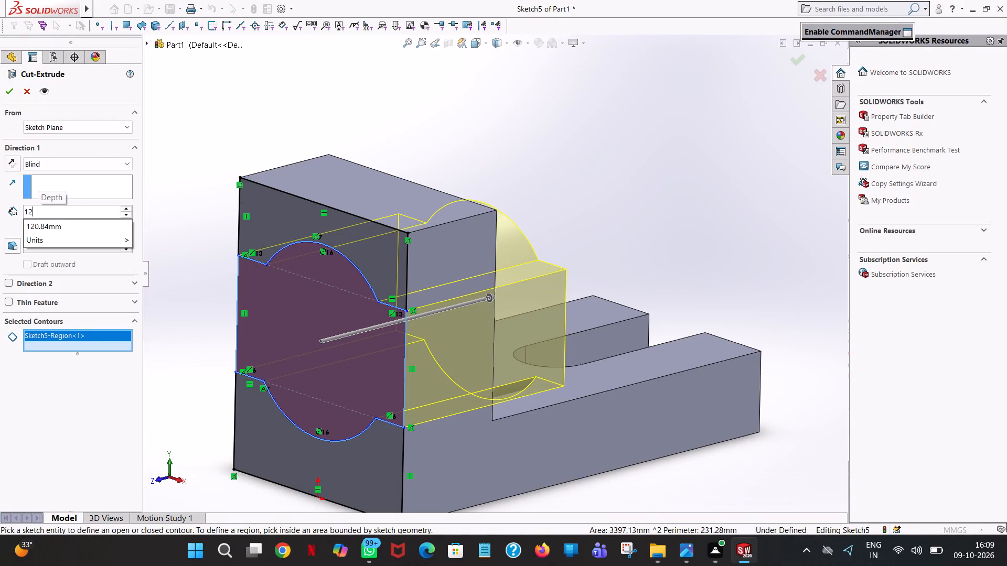
{"action": "left_click", "coordinate": [349, 100]}
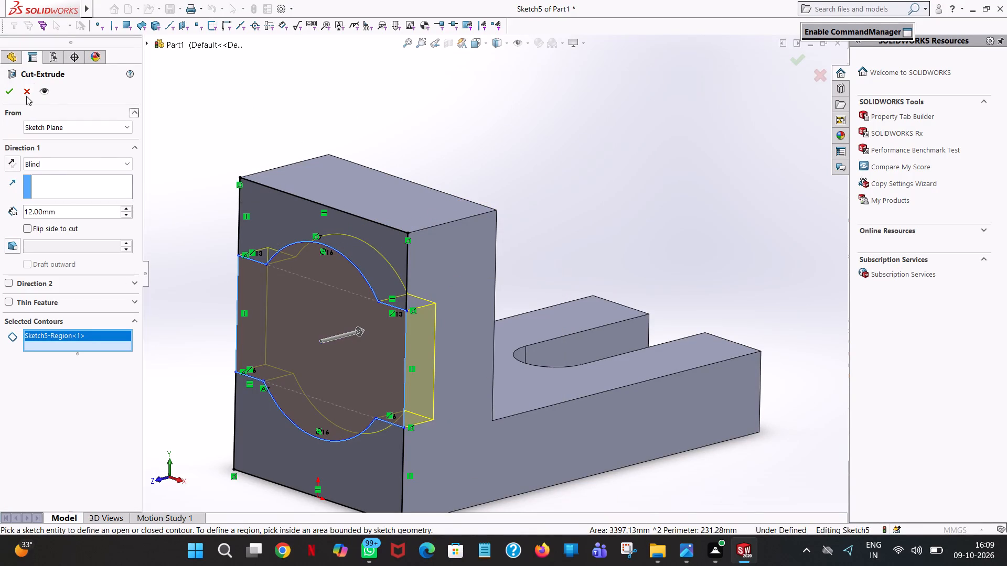
{"action": "left_click", "coordinate": [13, 91]}
{"action": "left_click", "coordinate": [566, 130]}
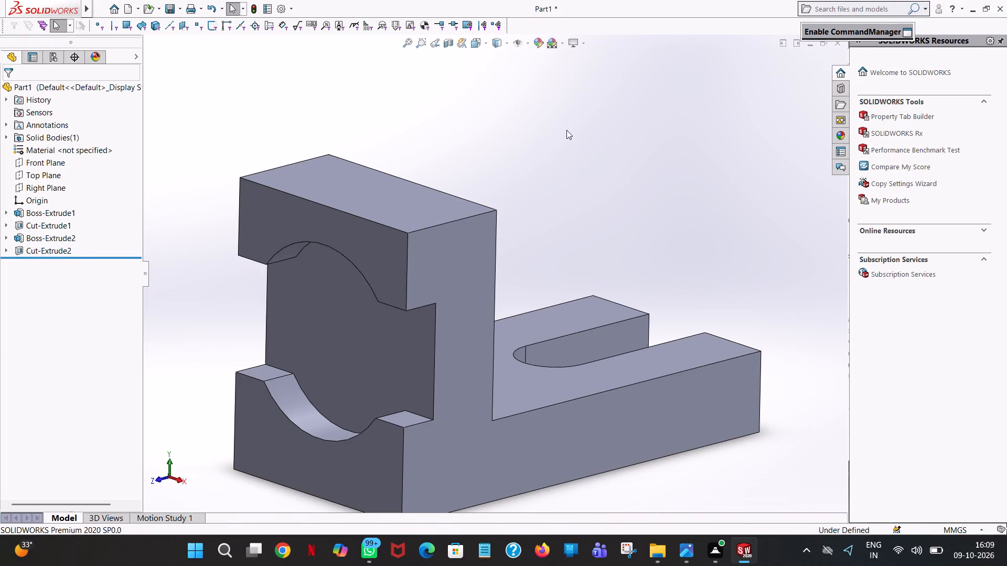
Start an Extruded Cut sketch on the recessed face of the upright and view it from the front.
{"action": "middle_click_drag", "start_coordinate": [454, 382], "coordinate": [526, 353]}
{"action": "scroll", "coordinate": [539, 362], "scroll_direction": "up", "scroll_amount": 1}
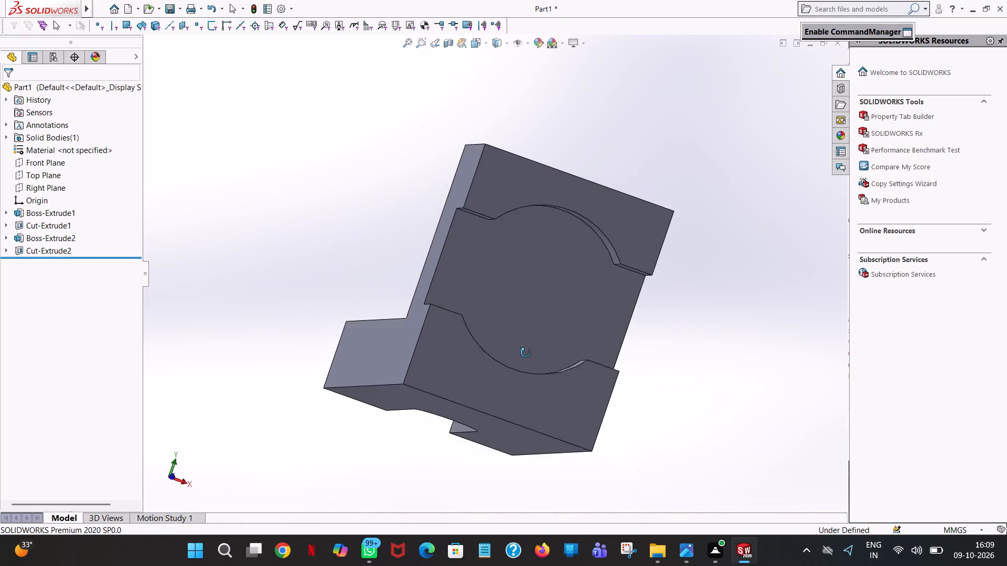
{"action": "middle_click_drag", "start_coordinate": [526, 353], "coordinate": [509, 364]}
{"action": "scroll", "coordinate": [509, 364], "scroll_direction": "down", "scroll_amount": 1}
{"action": "scroll", "coordinate": [509, 364], "scroll_direction": "up", "scroll_amount": 1}
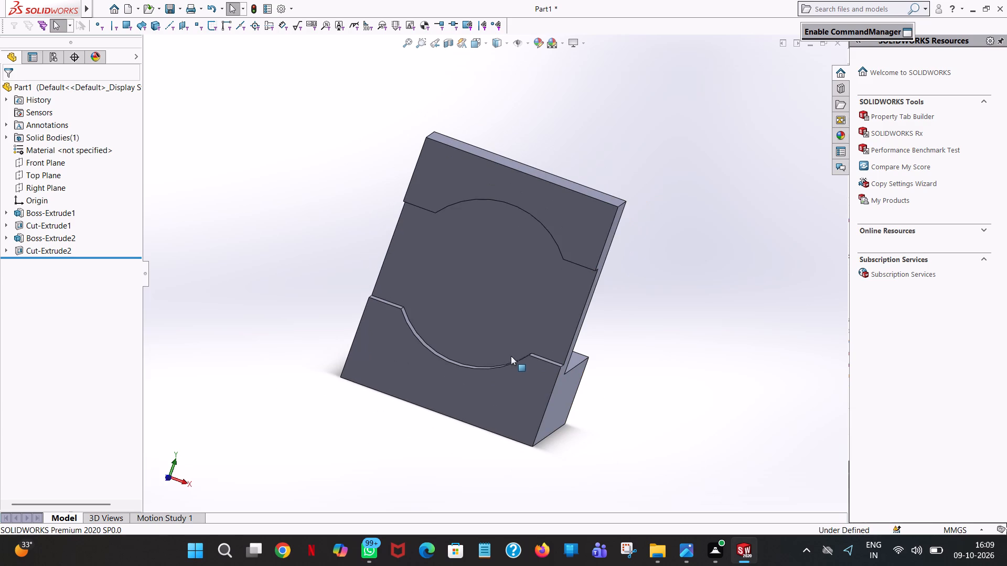
{"action": "left_click", "coordinate": [702, 264]}
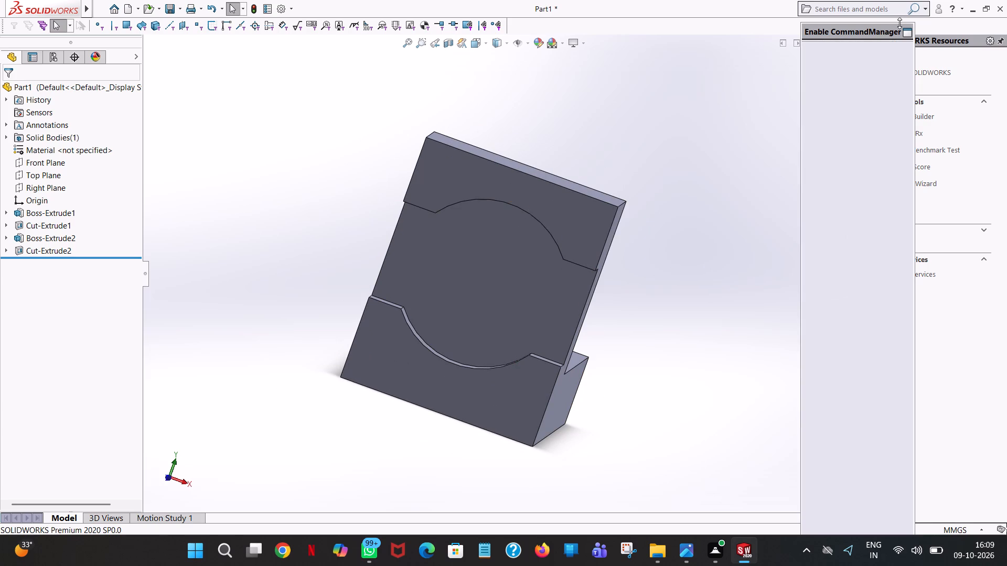
{"action": "left_click", "coordinate": [862, 119]}
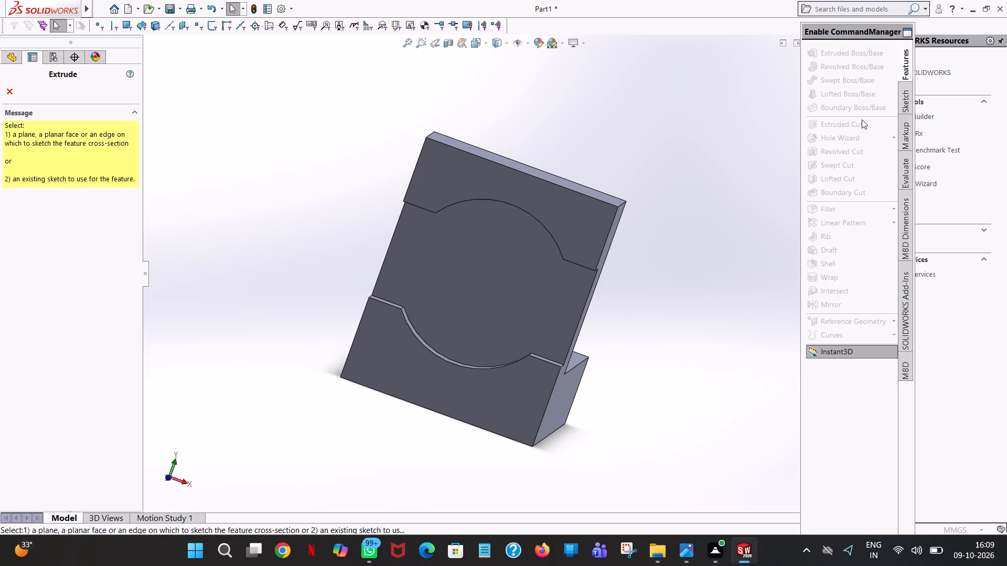
{"action": "left_click", "coordinate": [464, 251]}
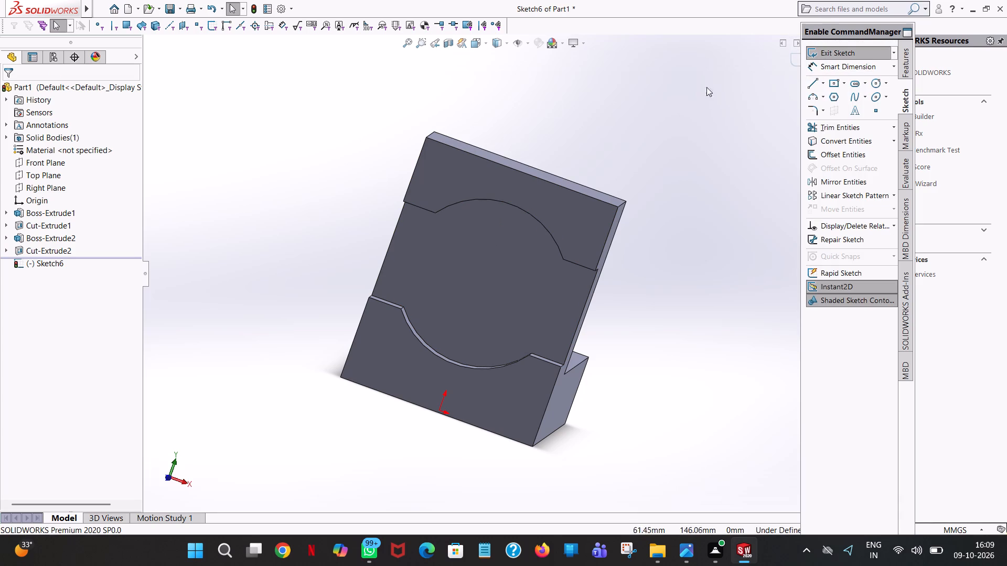
{"action": "left_click", "coordinate": [481, 43]}
{"action": "left_click", "coordinate": [536, 99]}
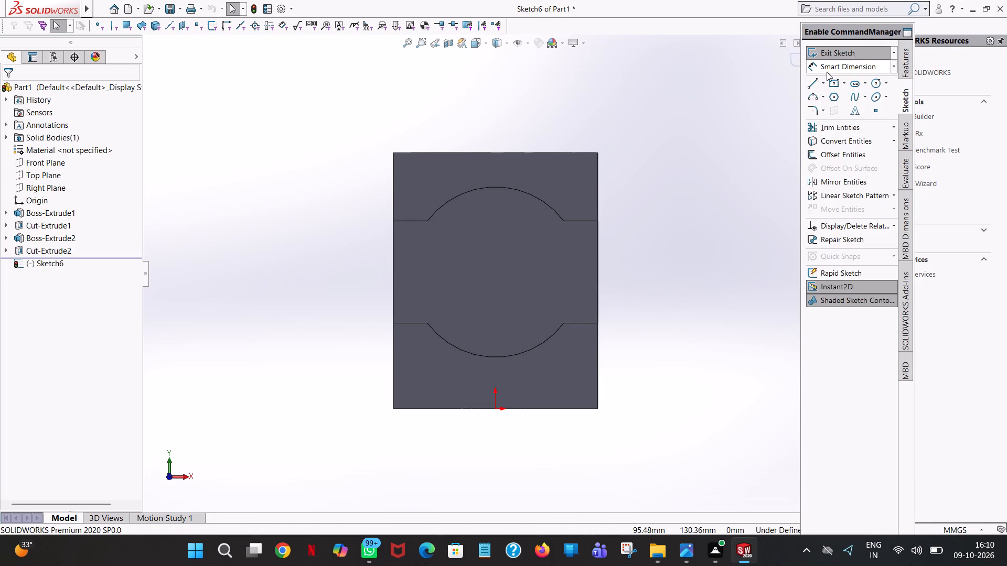
Draw a 48 mm vertical line upward from the origin at the middle of the face's bottom edge.
{"action": "left_click", "coordinate": [808, 84]}
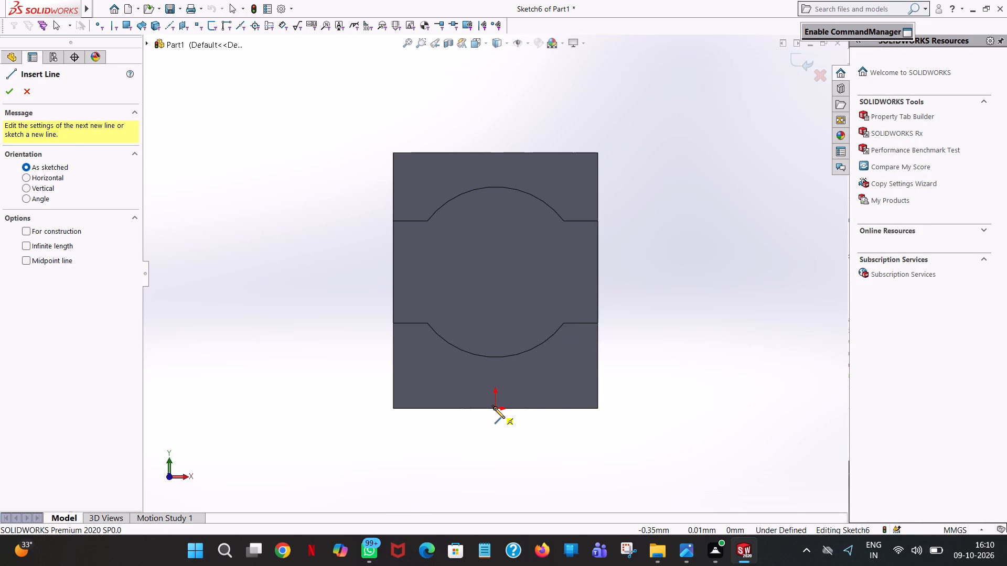
{"action": "left_click", "coordinate": [495, 408]}
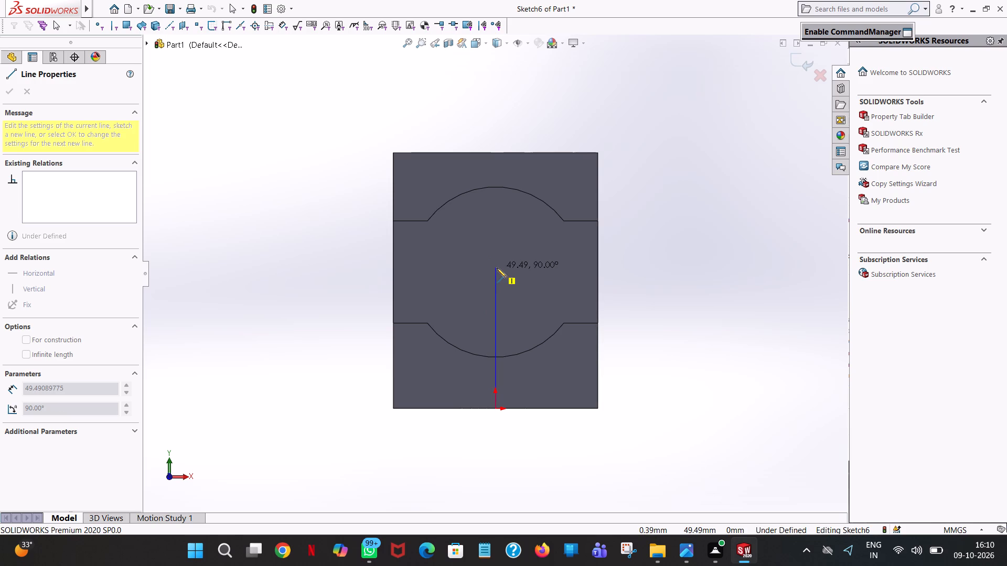
{"action": "left_click", "coordinate": [497, 268]}
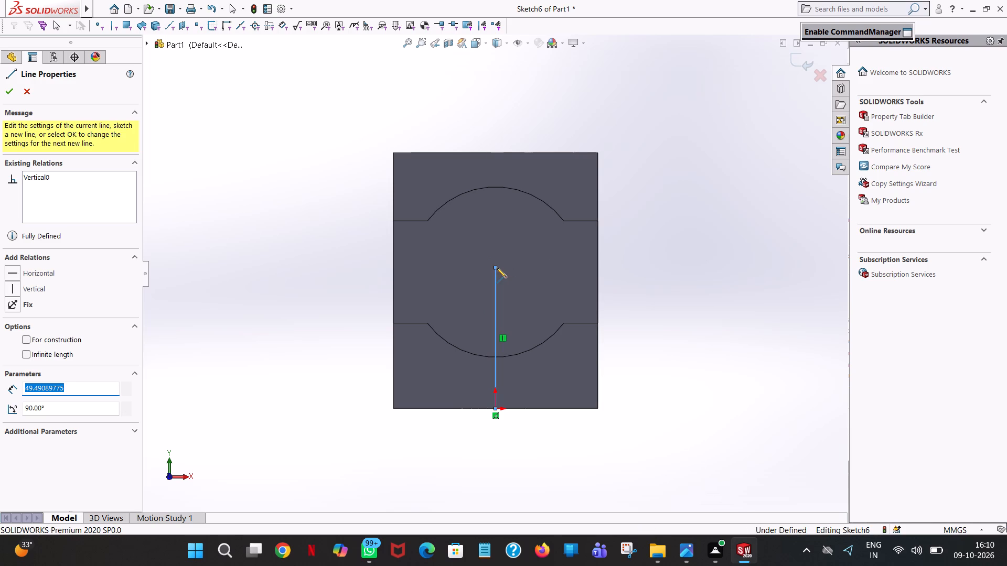
{"action": "type", "text": "48"}
{"action": "key", "text": "Return"}
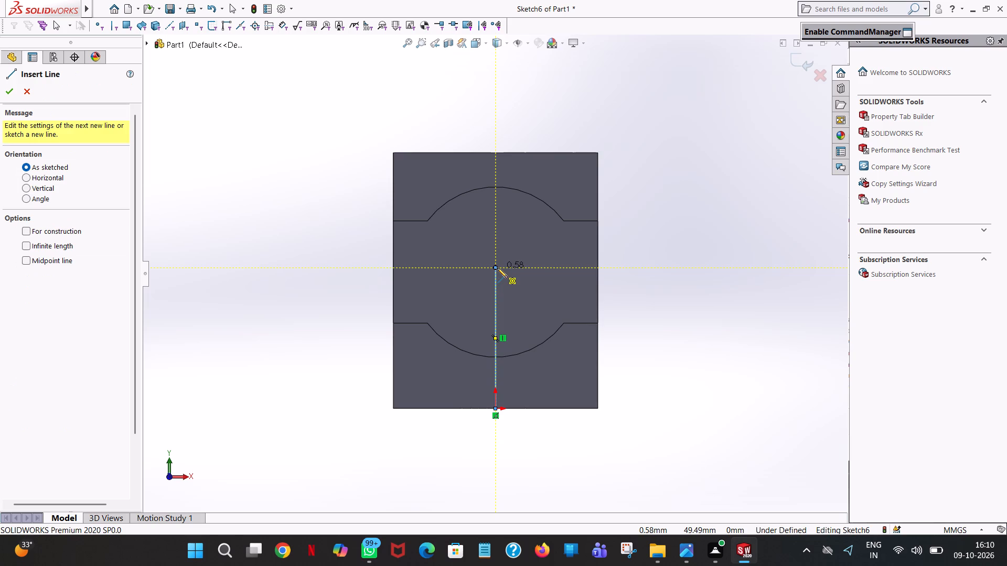
{"action": "right_click", "coordinate": [497, 268]}
{"action": "left_click", "coordinate": [520, 276]}
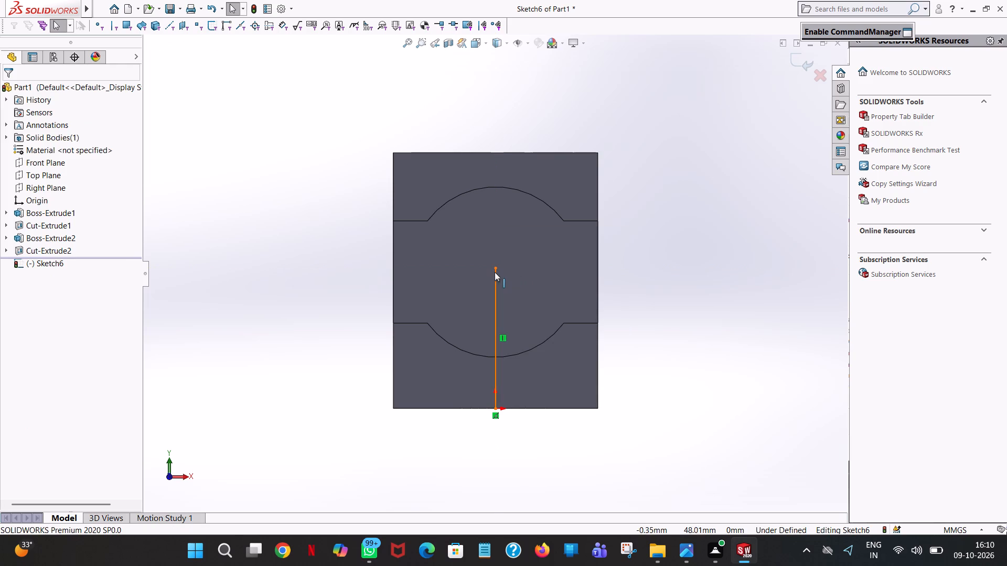
{"action": "left_click", "coordinate": [495, 272]}
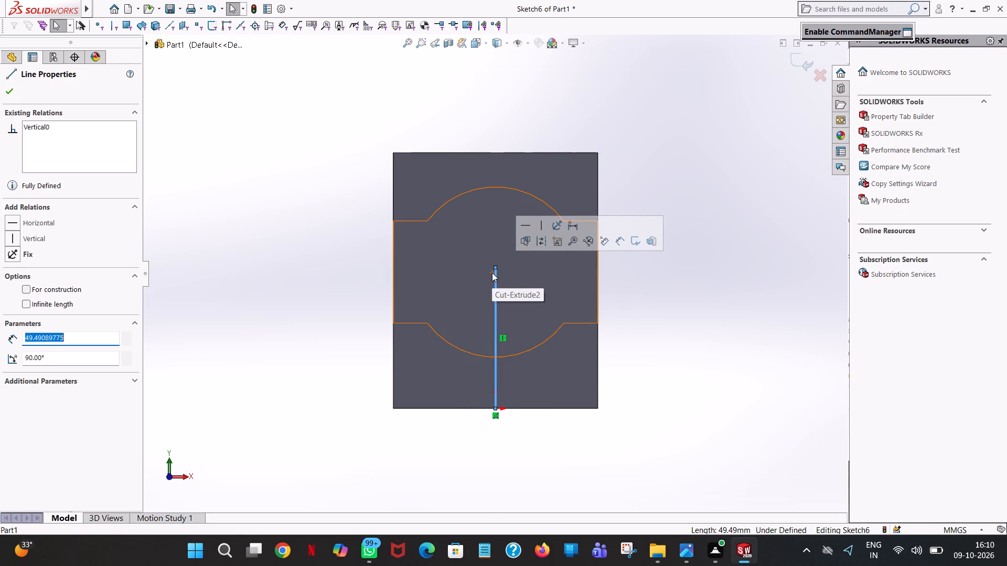
{"action": "type", "text": "48"}
{"action": "key", "text": "Return"}
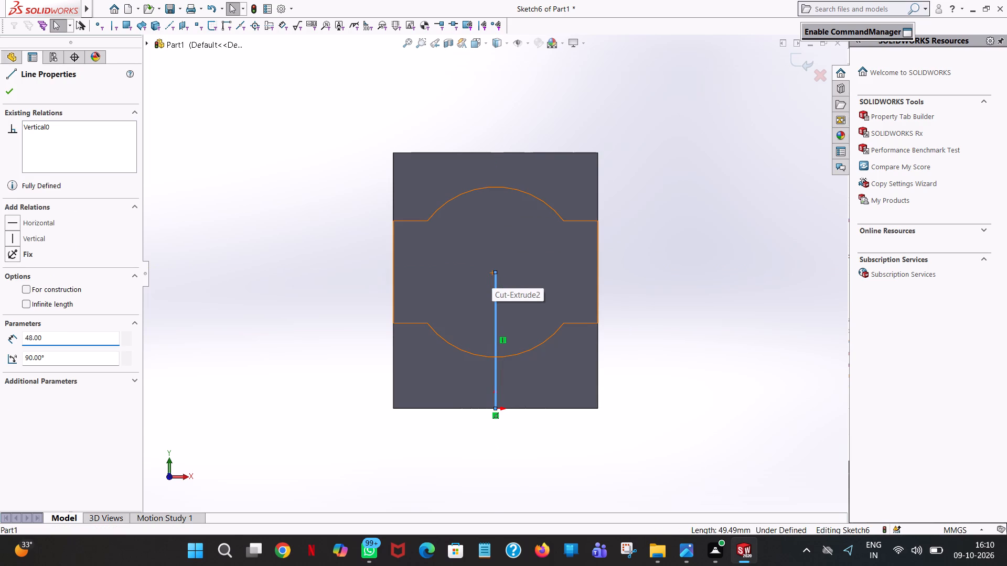
{"action": "left_click", "coordinate": [229, 242]}
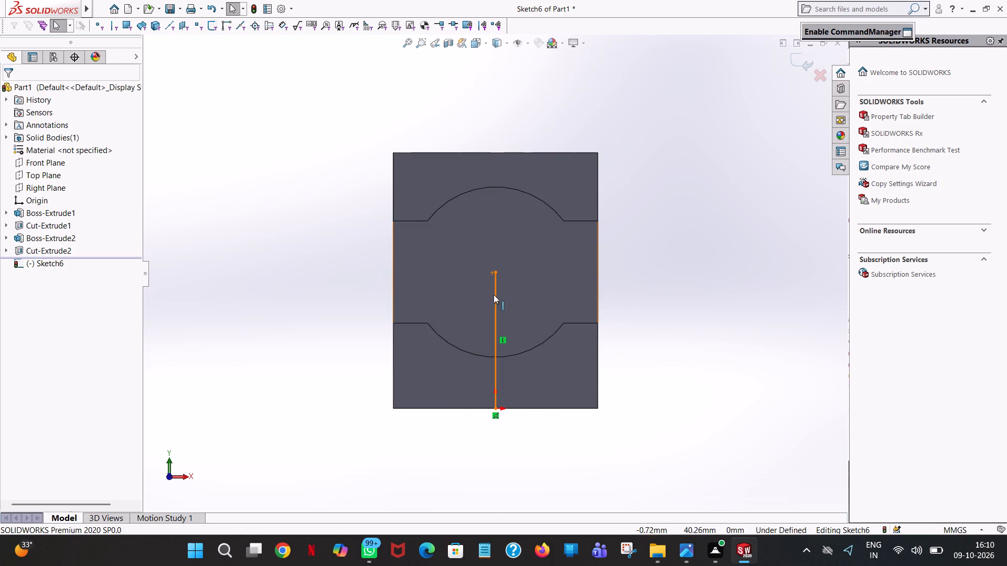
{"action": "left_click", "coordinate": [494, 297]}
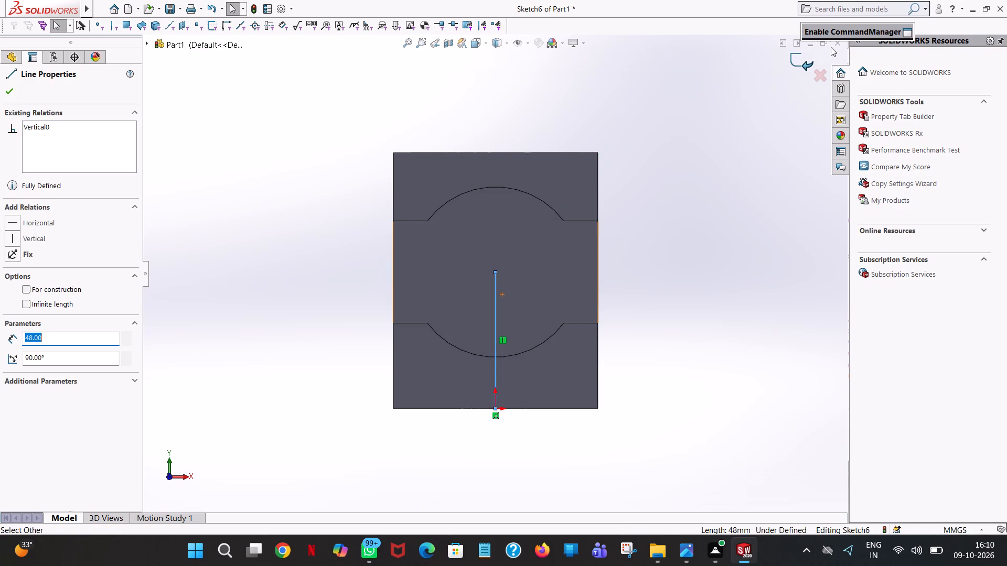
Draw a circle of radius 12 mm (24/2) centred on the upper end of the vertical line.
{"action": "left_click", "coordinate": [874, 79]}
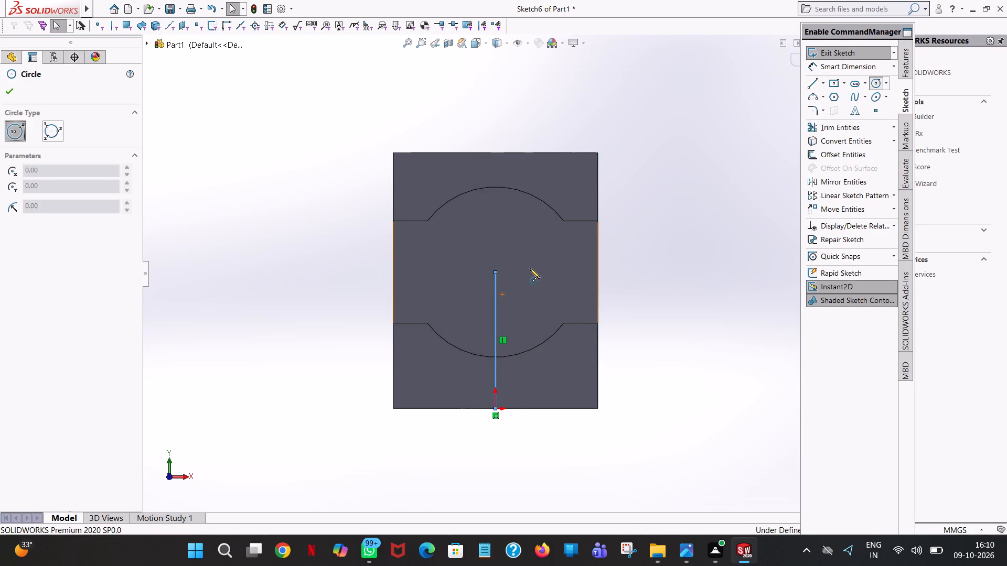
{"action": "left_click", "coordinate": [496, 274]}
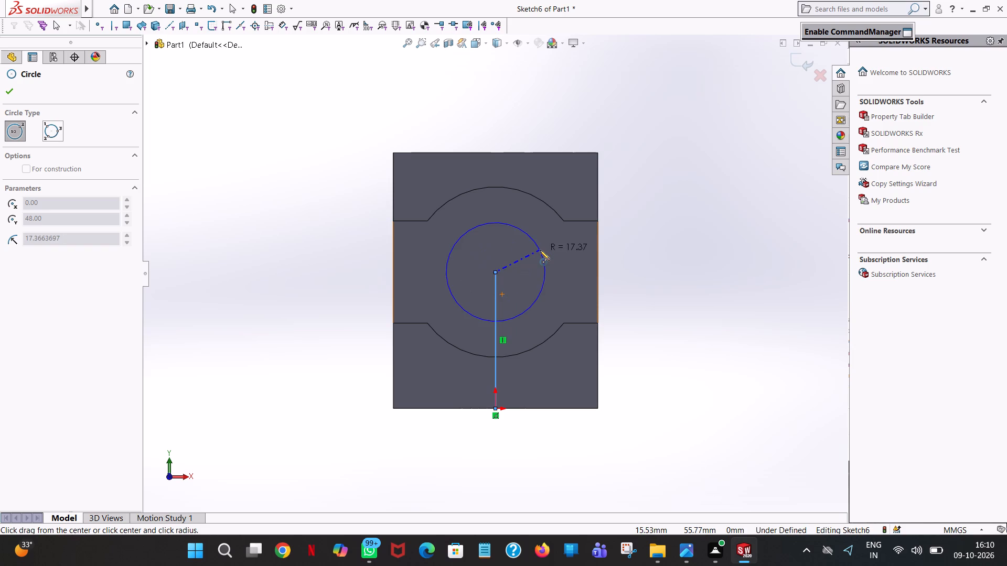
{"action": "left_click", "coordinate": [540, 250]}
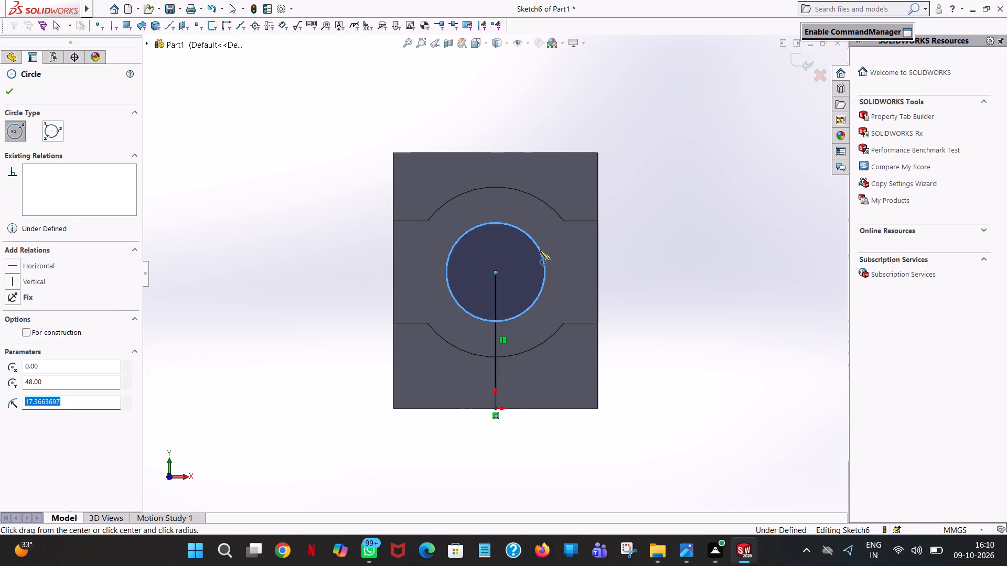
{"action": "type", "text": "24/"}
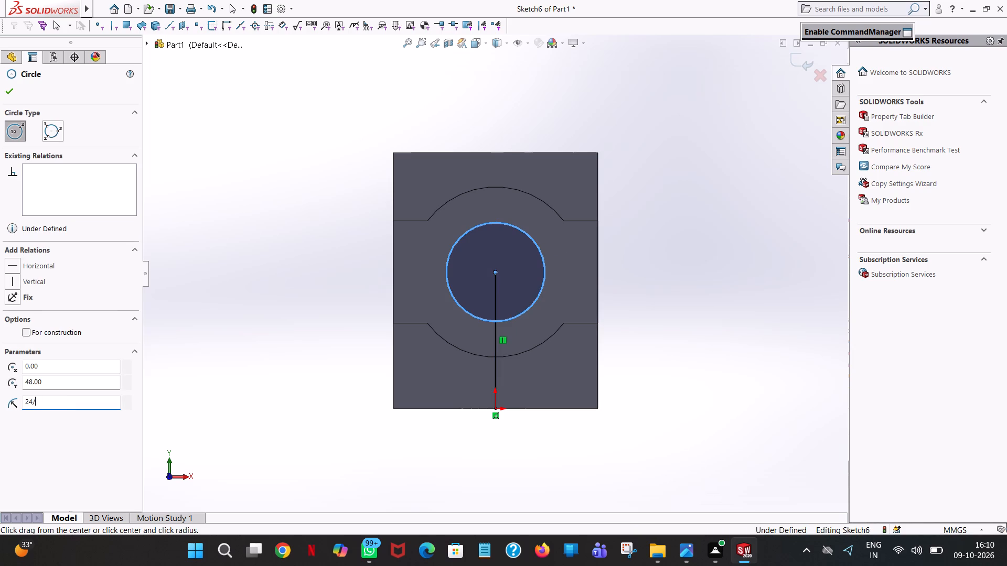
{"action": "key", "text": "2"}
{"action": "key", "text": "Return"}
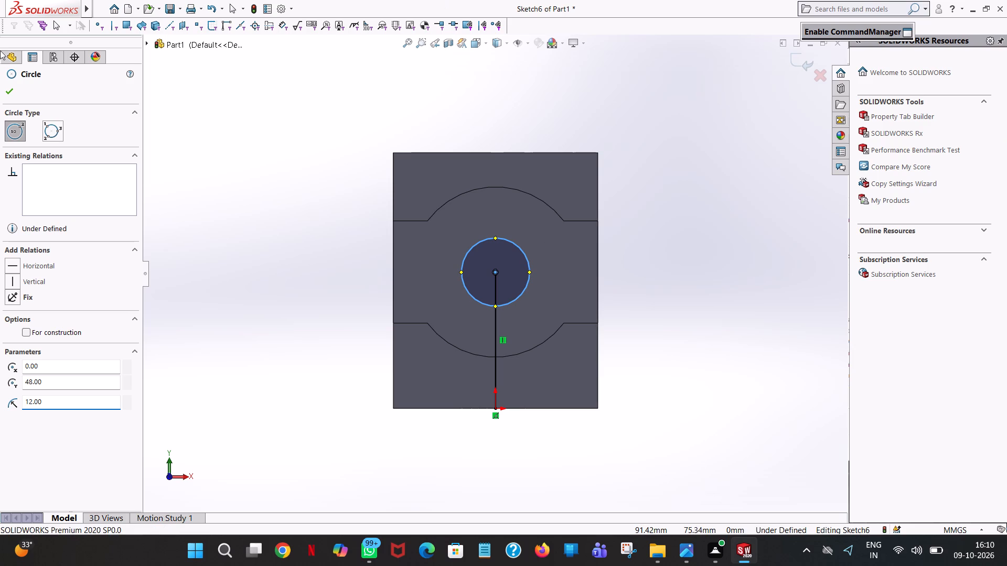
{"action": "left_click", "coordinate": [5, 89]}
{"action": "left_click", "coordinate": [503, 121]}
{"action": "left_click_drag", "start_coordinate": [615, 125], "coordinate": [608, 126]}
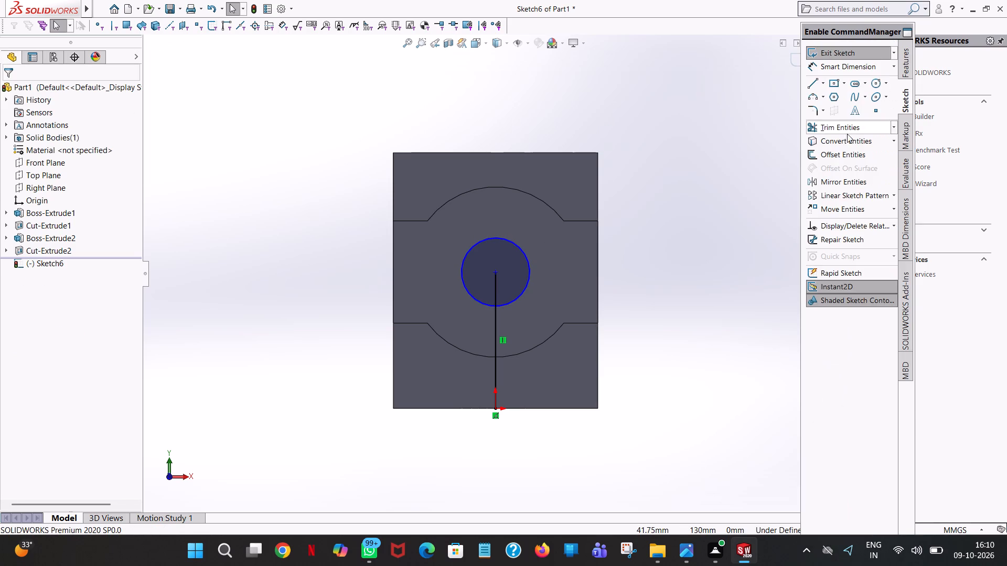
Trim away the vertical line both inside and below the circle, leaving only the circle.
{"action": "left_click", "coordinate": [844, 134]}
{"action": "left_click", "coordinate": [494, 289]}
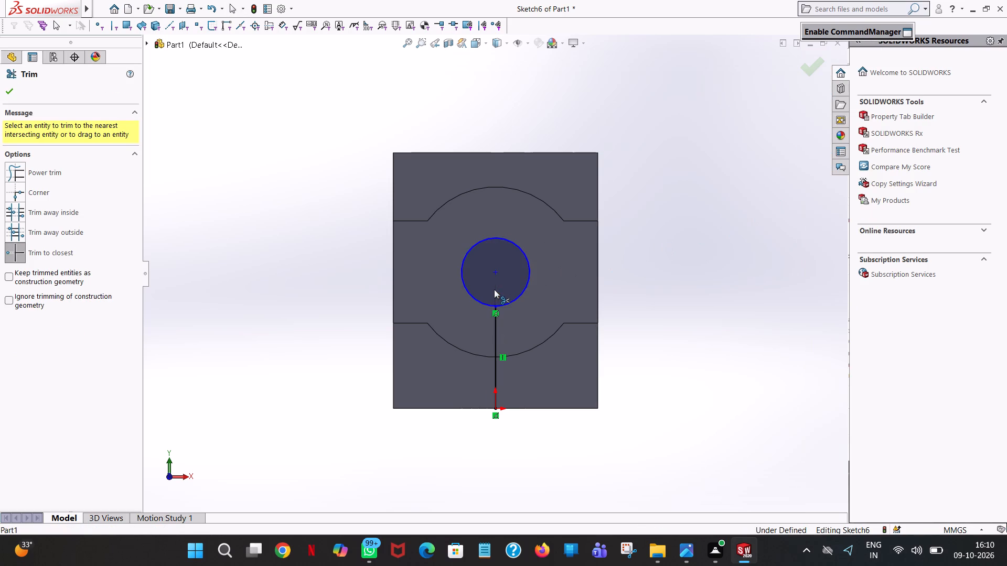
{"action": "left_click", "coordinate": [493, 318]}
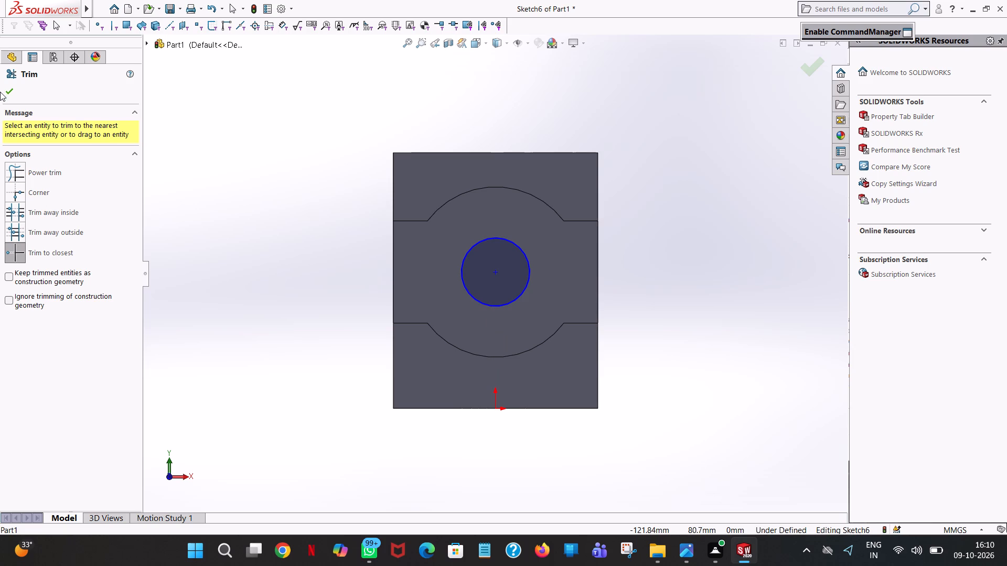
{"action": "left_click", "coordinate": [9, 92]}
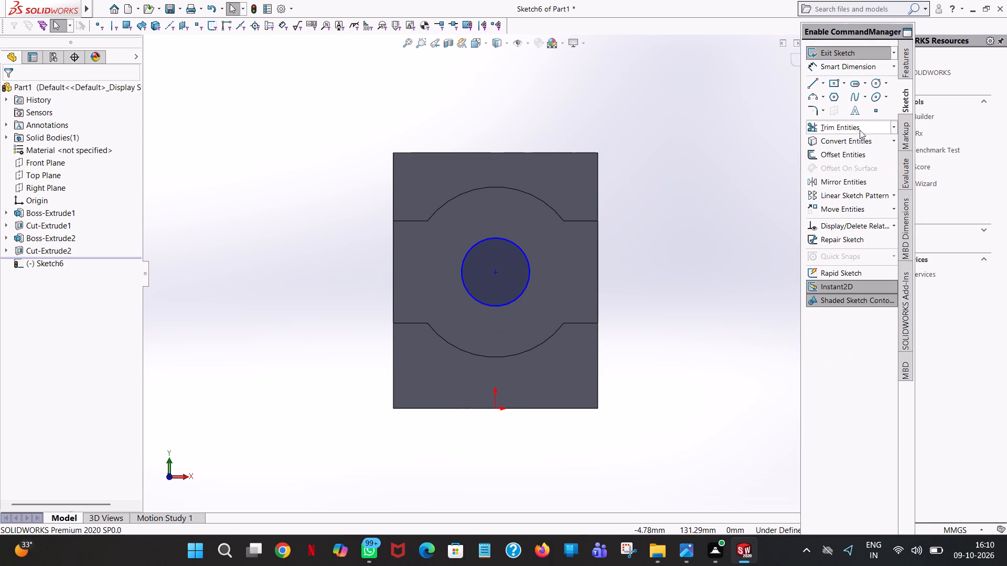
Cut-extrude the 24 mm circle 106 mm Blind, completely through the upright.
{"action": "left_click", "coordinate": [906, 66]}
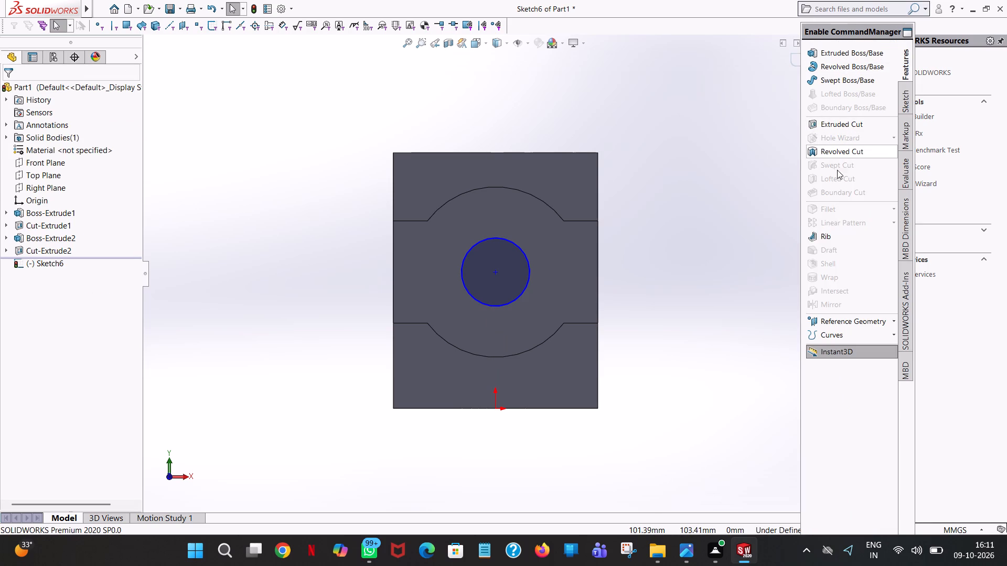
{"action": "left_click", "coordinate": [850, 121]}
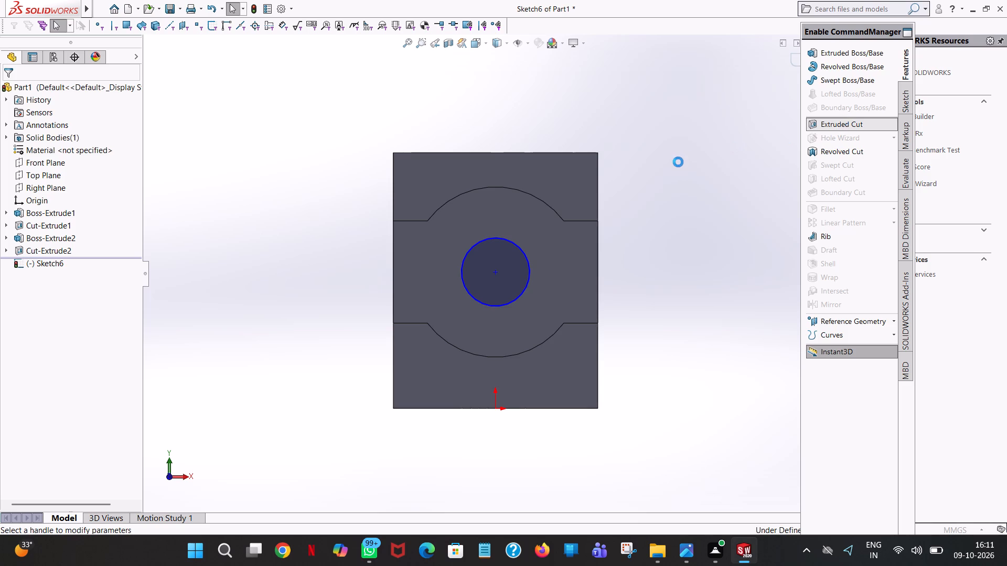
{"action": "scroll", "coordinate": [678, 152], "scroll_direction": "up", "scroll_amount": 1}
{"action": "middle_click_drag", "start_coordinate": [678, 152], "coordinate": [573, 180]}
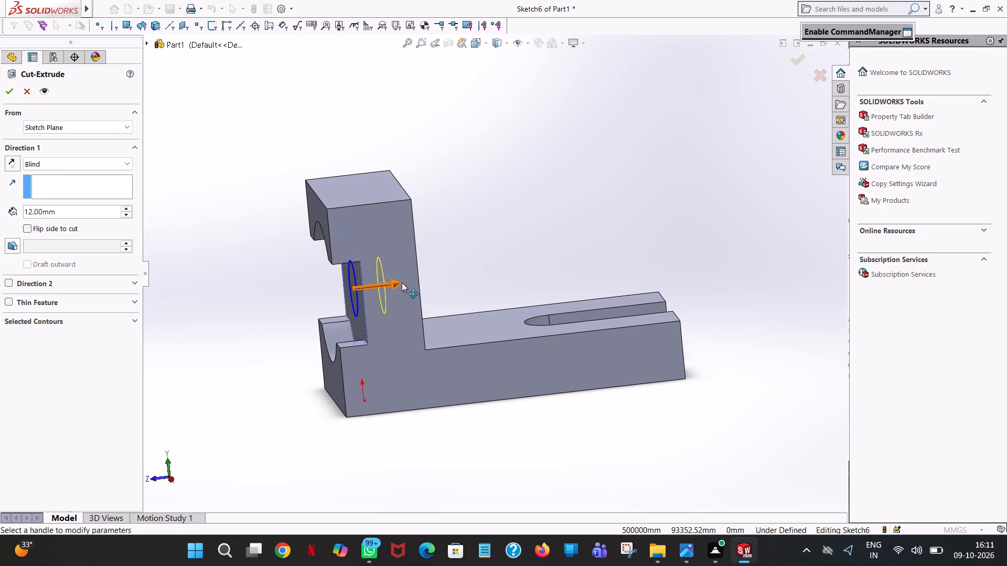
{"action": "left_click_drag", "start_coordinate": [401, 282], "coordinate": [620, 282]}
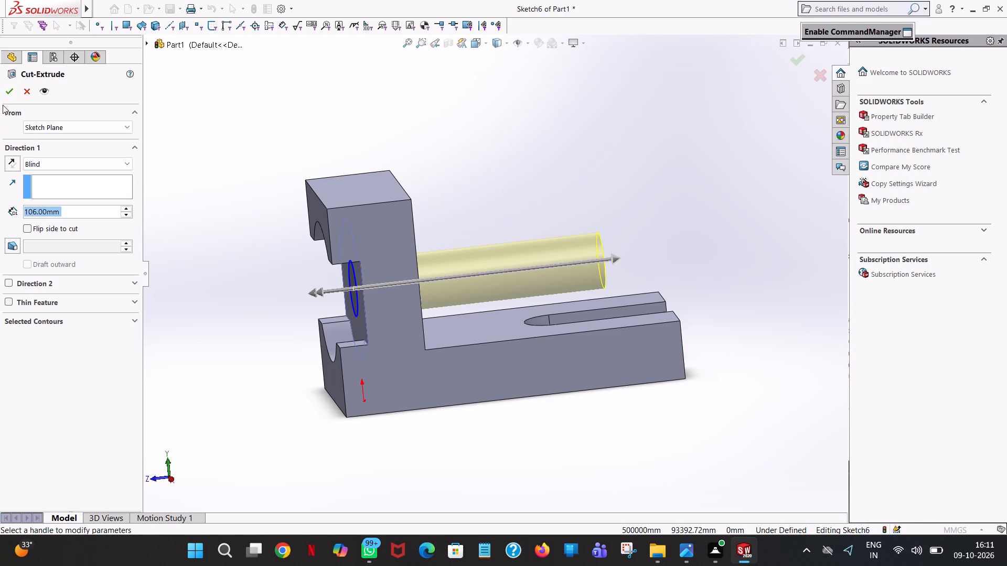
{"action": "left_click", "coordinate": [12, 86]}
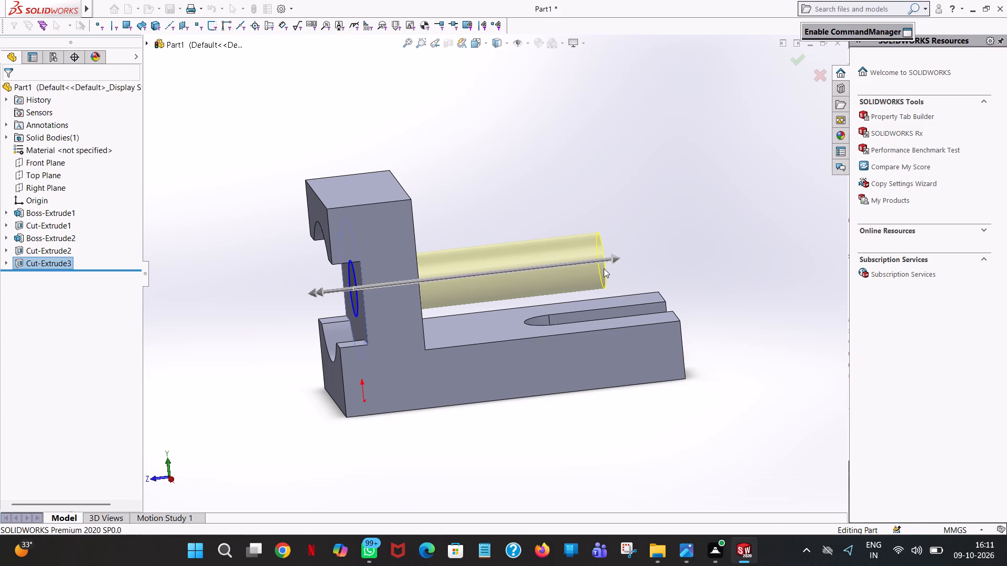
{"action": "left_click", "coordinate": [611, 258]}
Save the part as an Adobe PDF named "bearing support bracket" in the "fuji new pdf" folder.
{"action": "middle_click_drag", "start_coordinate": [604, 246], "coordinate": [694, 216]}
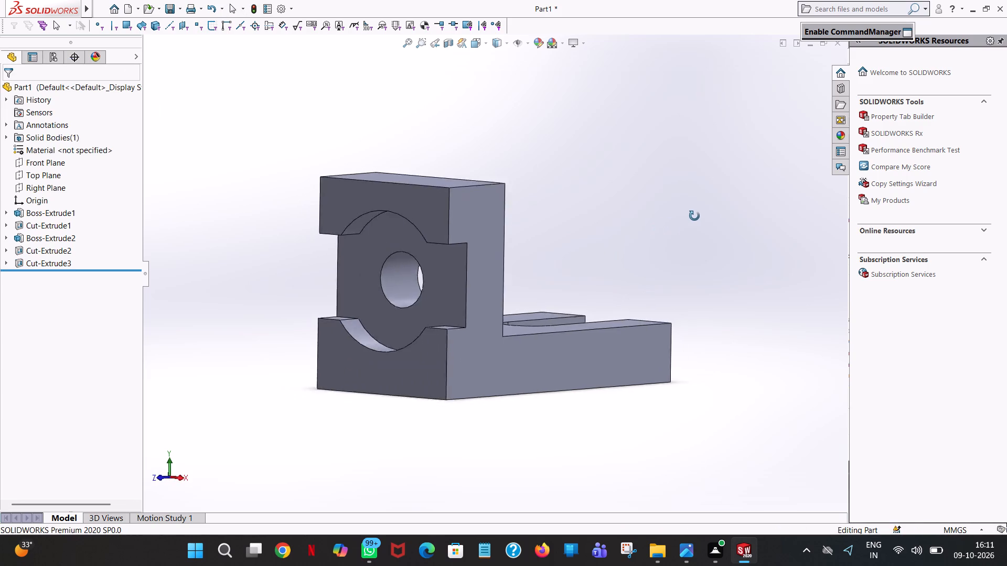
{"action": "middle_click_drag", "start_coordinate": [694, 216], "coordinate": [697, 215]}
{"action": "scroll", "coordinate": [697, 215], "scroll_direction": "up", "scroll_amount": 1}
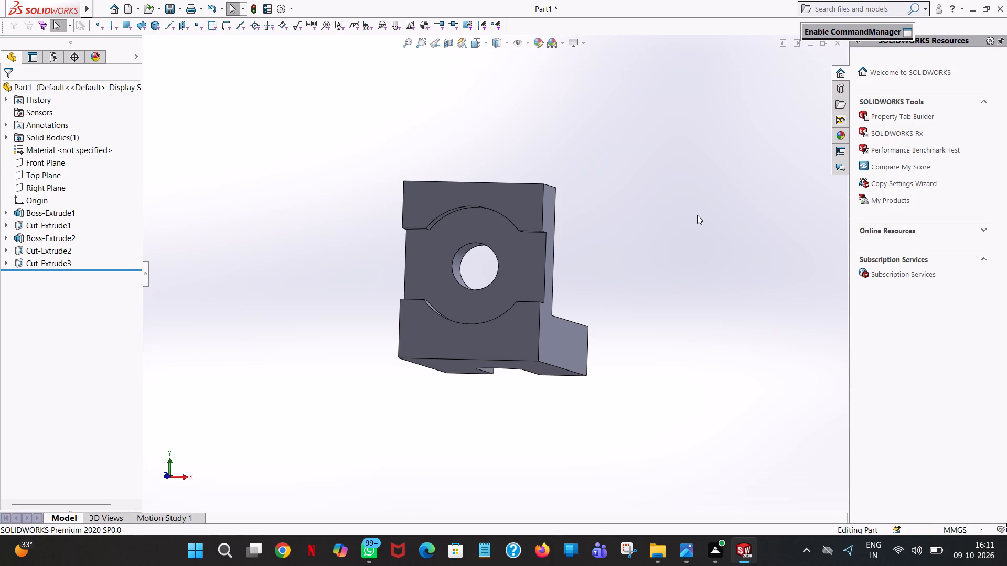
{"action": "middle_click_drag", "start_coordinate": [655, 252], "coordinate": [590, 287]}
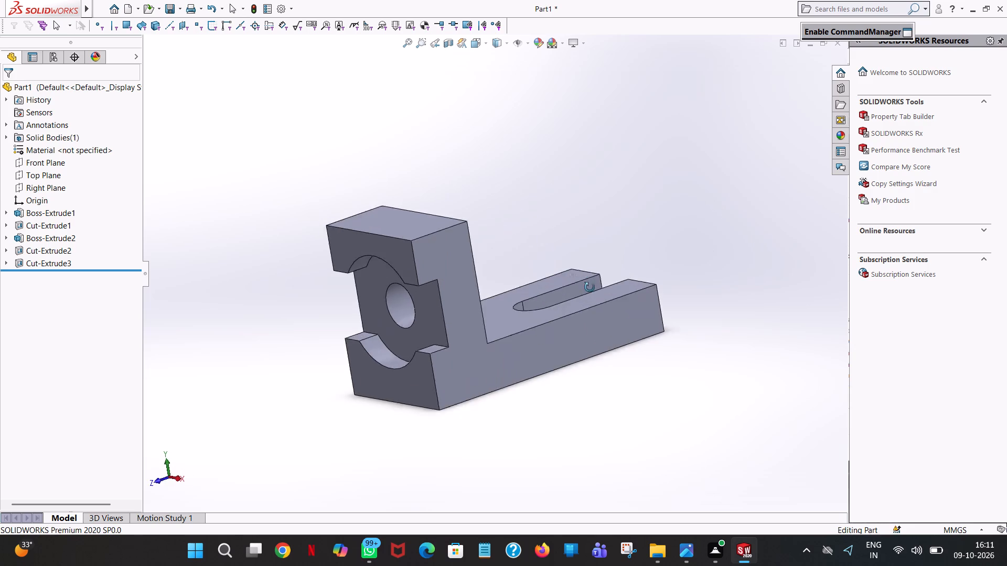
{"action": "middle_click_drag", "start_coordinate": [590, 287], "coordinate": [577, 234]}
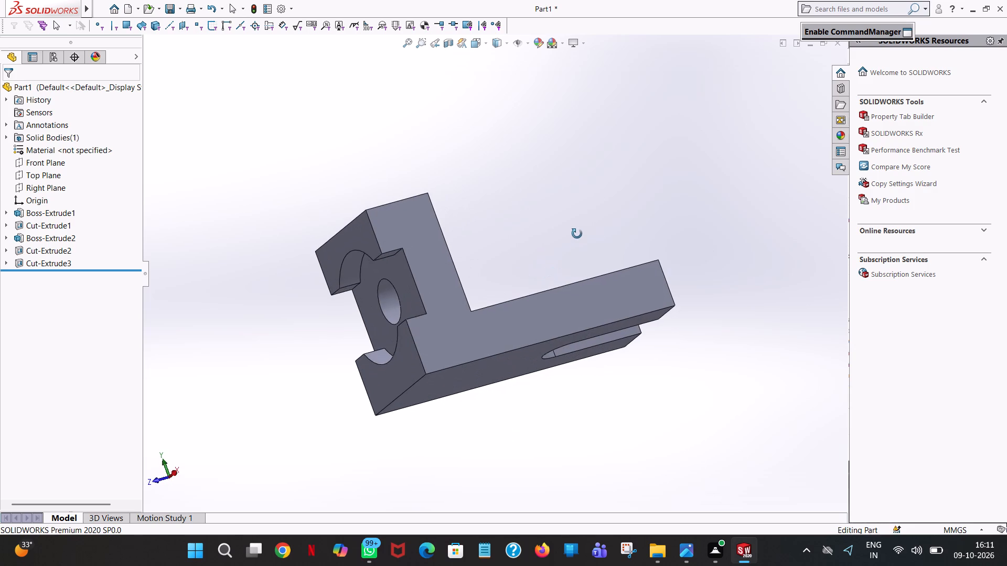
{"action": "middle_click_drag", "start_coordinate": [577, 234], "coordinate": [583, 258]}
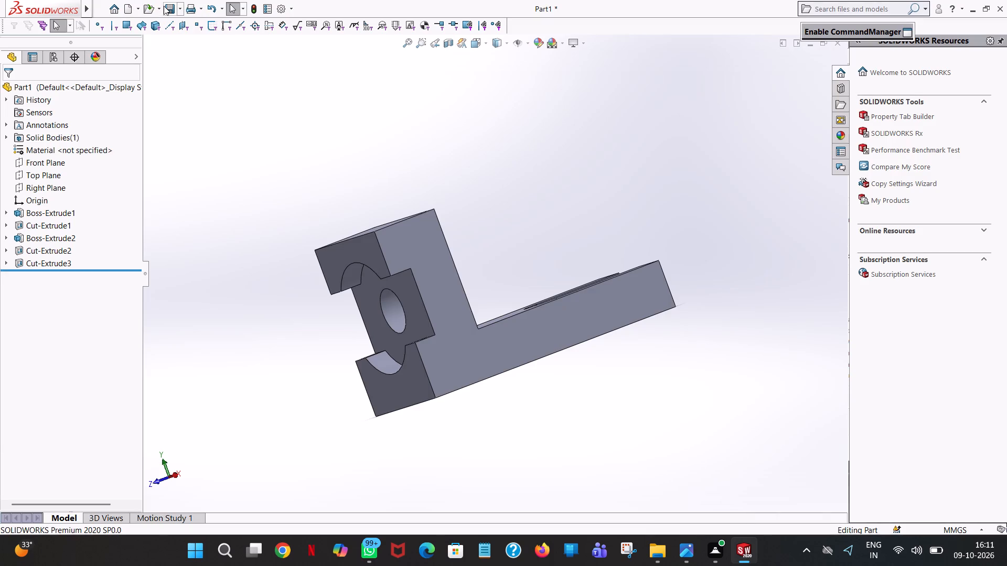
{"action": "left_click", "coordinate": [164, 6]}
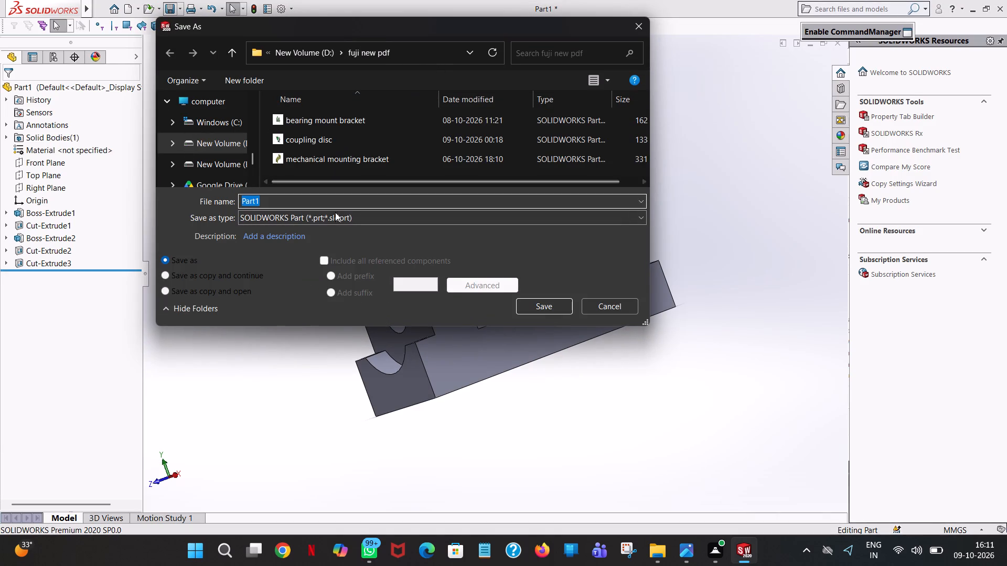
{"action": "left_click", "coordinate": [345, 217]}
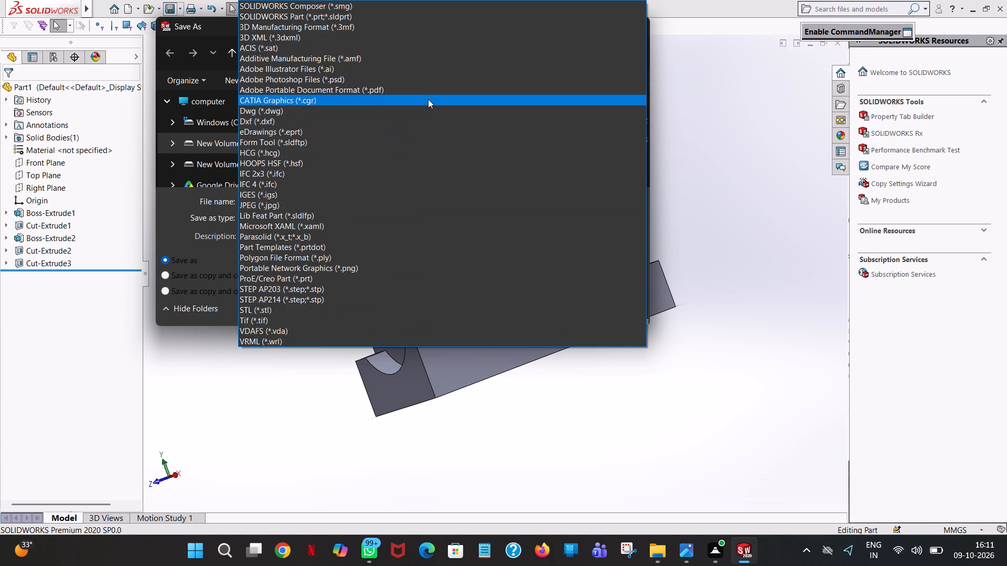
{"action": "left_click", "coordinate": [431, 92]}
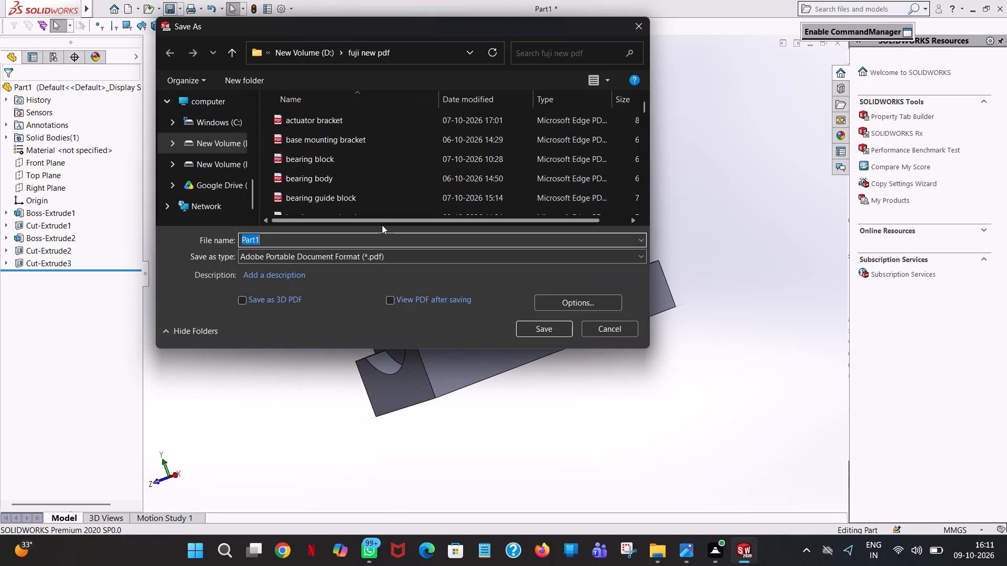
{"action": "type", "text": "bearing"}
{"action": "key", "text": "space"}
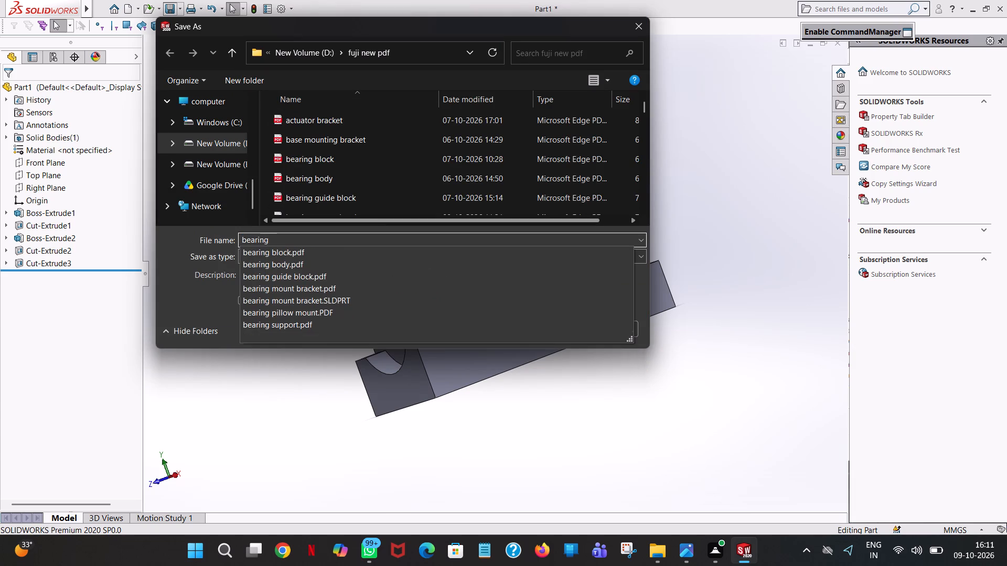
{"action": "type", "text": "support"}
{"action": "key", "text": "space"}
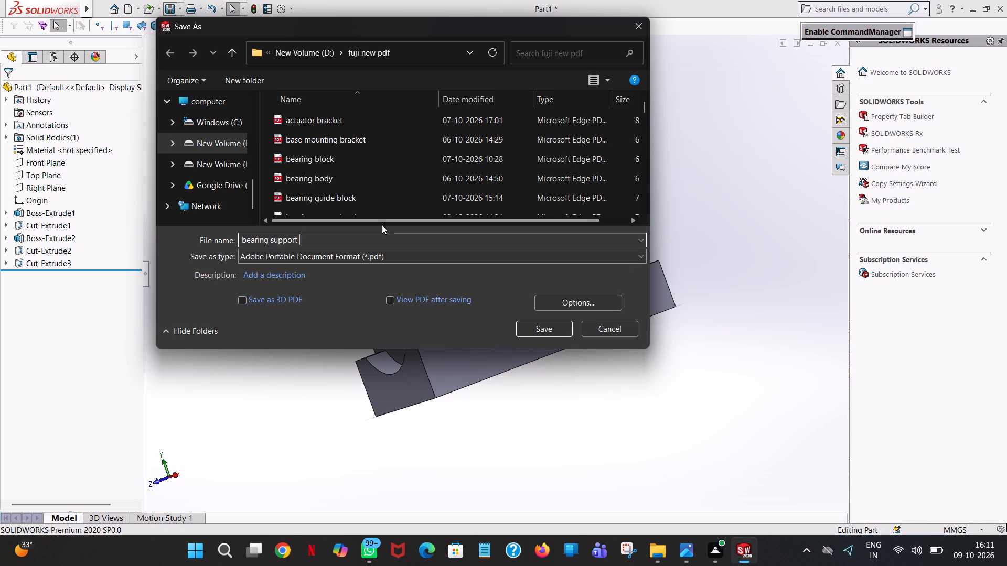
{"action": "type", "text": "br"}
{"action": "type", "text": "acket"}
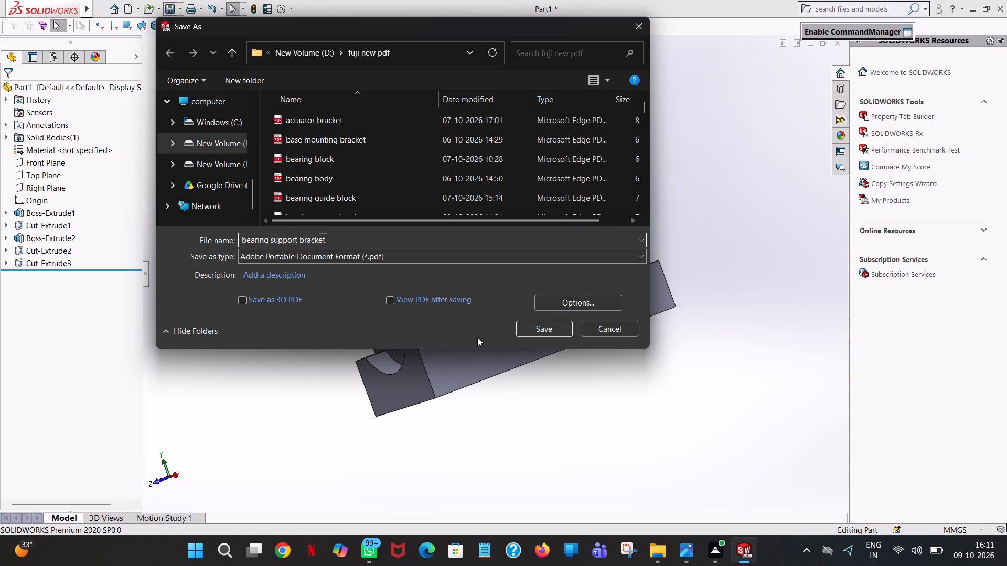
{"action": "left_click", "coordinate": [562, 332]}
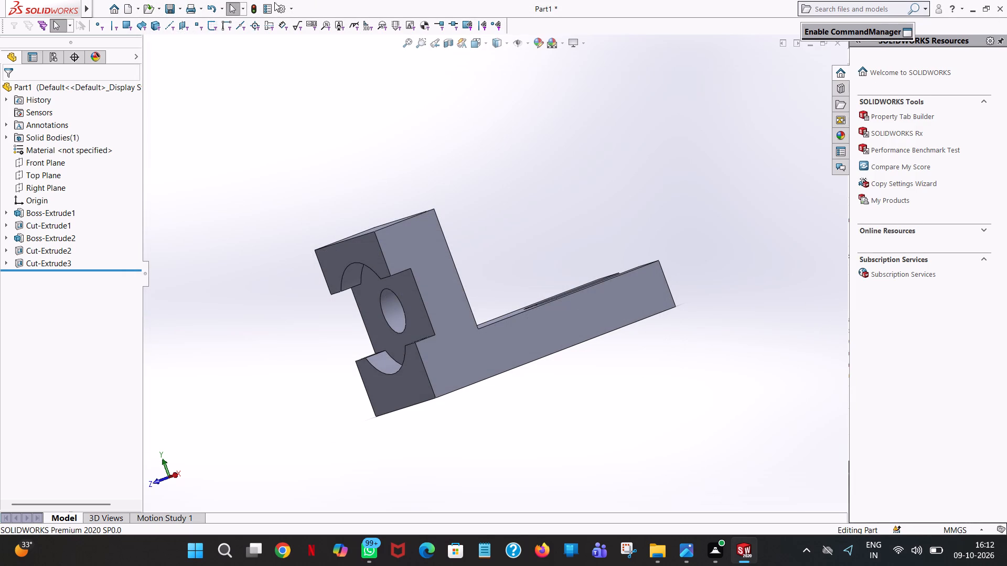
Save the model as a SOLIDWORKS part named "bearing support bracket" in the "fuji new design" folder on drive D.
{"action": "left_click", "coordinate": [165, 5]}
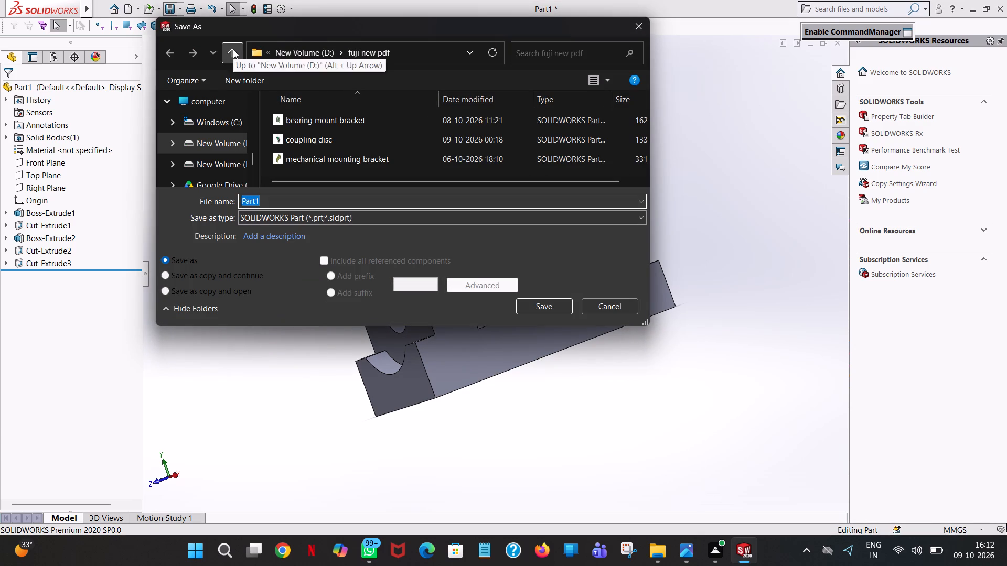
{"action": "left_click", "coordinate": [233, 49]}
{"action": "double_click", "coordinate": [519, 122]}
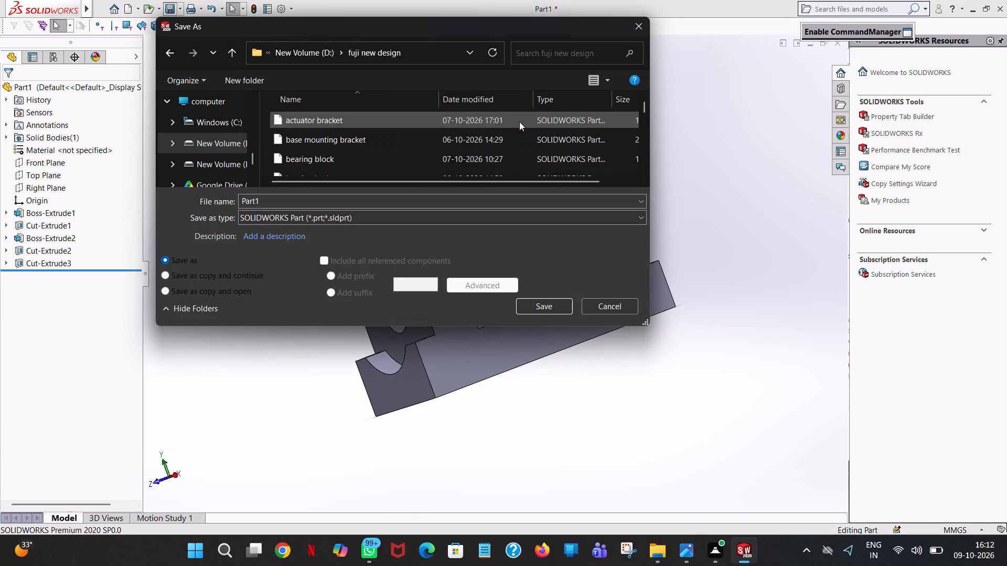
{"action": "left_click", "coordinate": [431, 197]}
{"action": "type", "text": "bearing support"}
{"action": "key", "text": "space"}
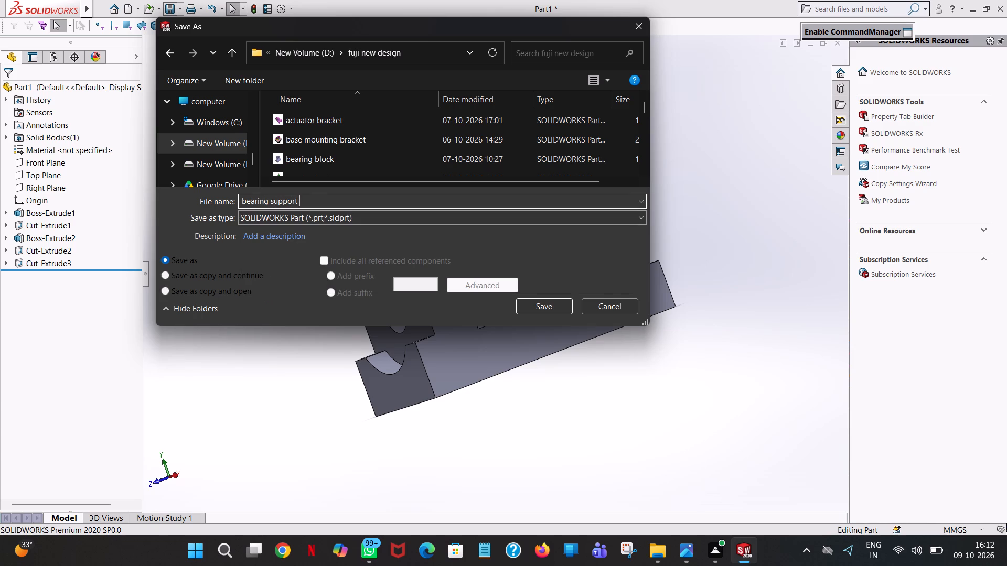
{"action": "type", "text": "br5"}
{"action": "key", "text": "BackSpace"}
{"action": "key", "text": "a"}
{"action": "type", "text": "ck"}
{"action": "type", "text": "et"}
{"action": "left_click", "coordinate": [542, 308]}
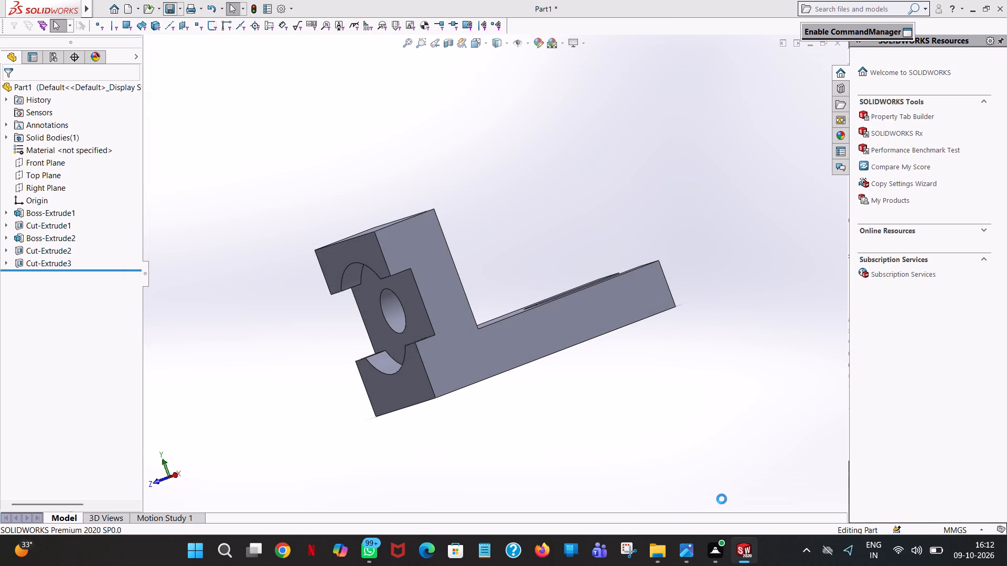